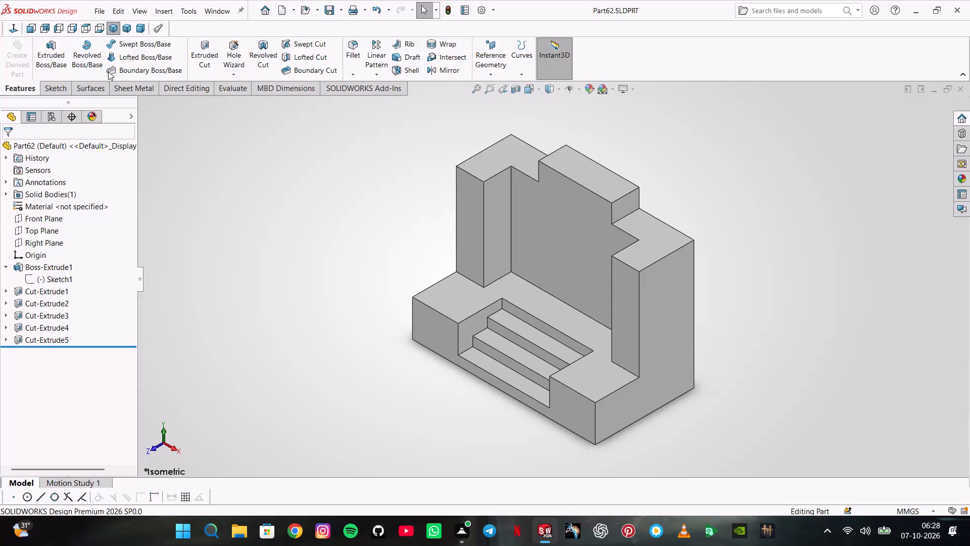
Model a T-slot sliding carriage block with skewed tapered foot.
Create a new part document.
{"action": "left_click", "coordinate": [92, 14]}
{"action": "left_click", "coordinate": [104, 24]}
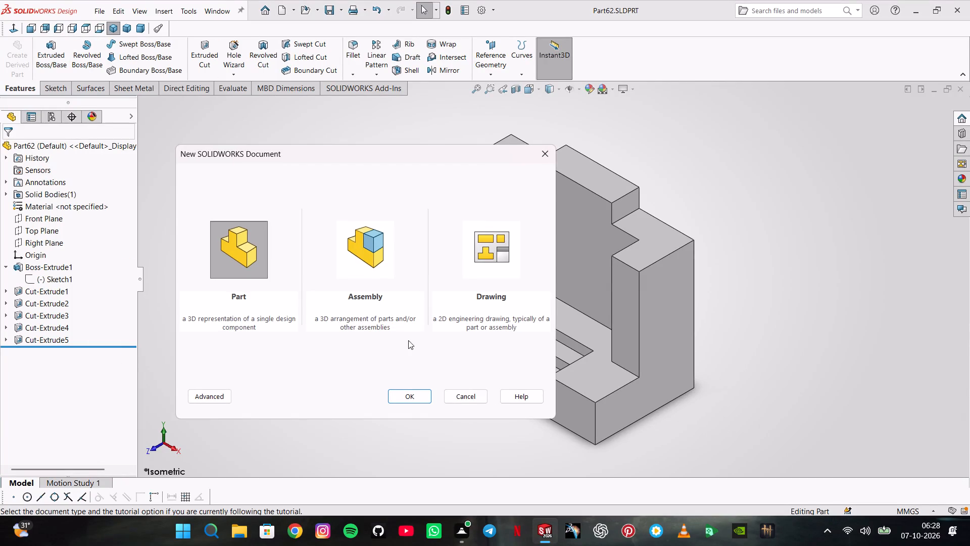
{"action": "left_click", "coordinate": [413, 389]}
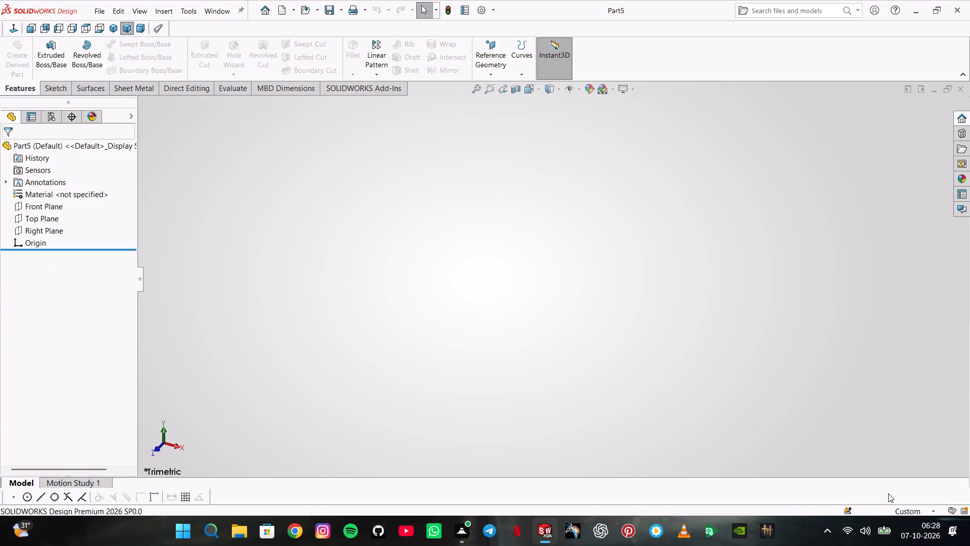
Set the new part's unit system to MMGS.
{"action": "left_click", "coordinate": [909, 516]}
{"action": "left_click", "coordinate": [633, 411]}
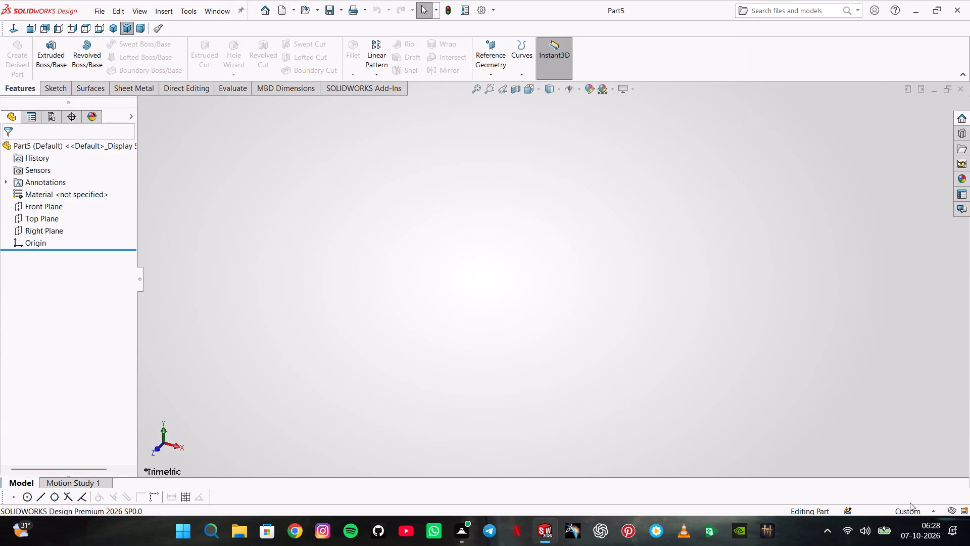
{"action": "left_click", "coordinate": [911, 507]}
{"action": "left_click", "coordinate": [899, 457]}
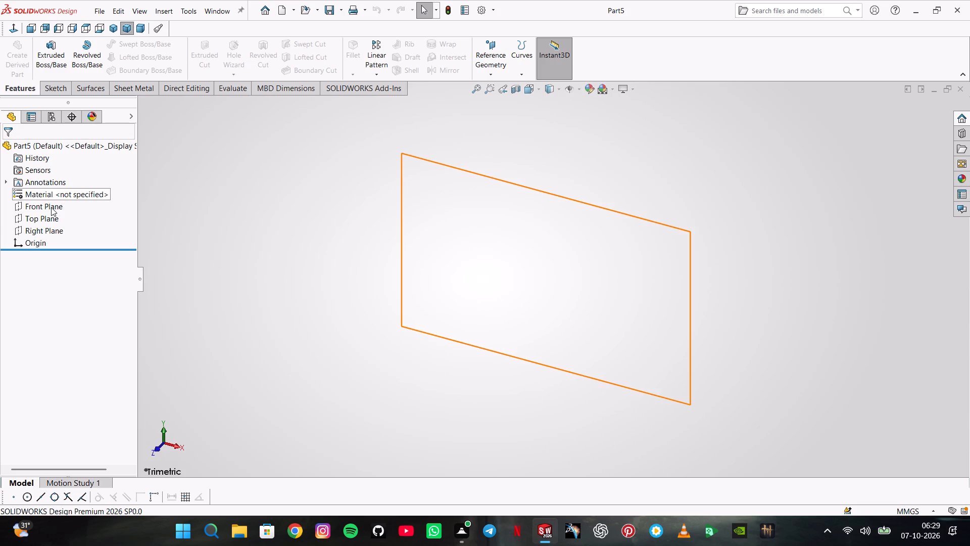
Start a sketch on the Top Plane and draw a center rectangle about 185 by 107 mm from the origin.
{"action": "left_click", "coordinate": [54, 215]}
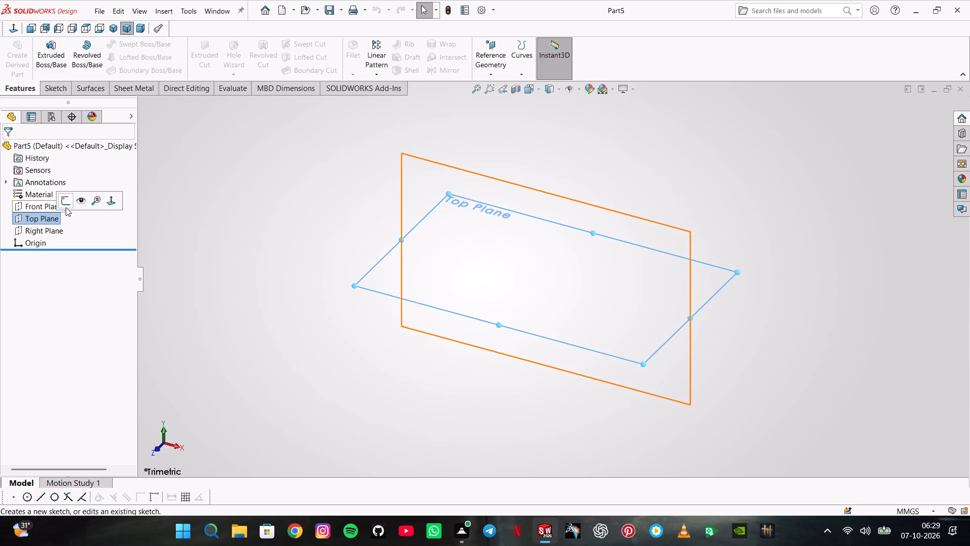
{"action": "left_click", "coordinate": [66, 204]}
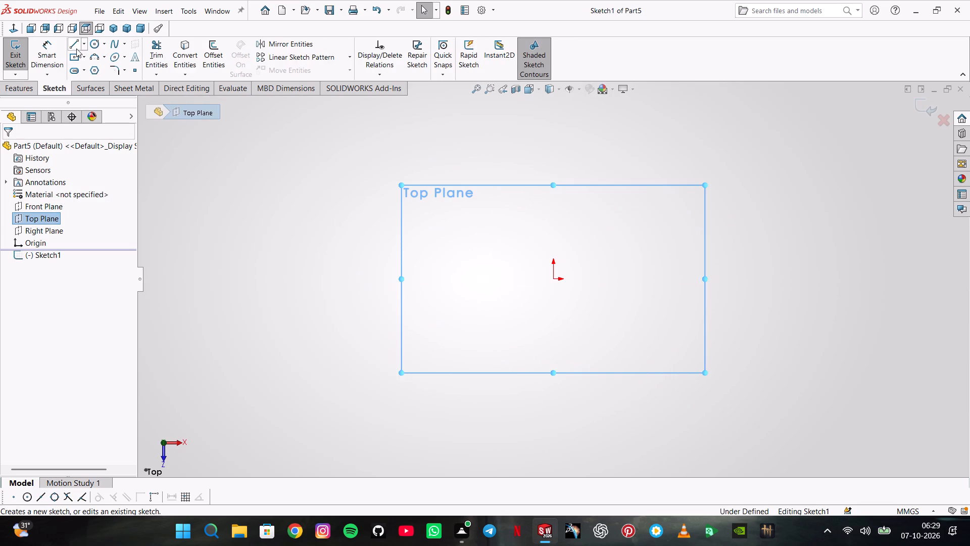
{"action": "left_click", "coordinate": [80, 63]}
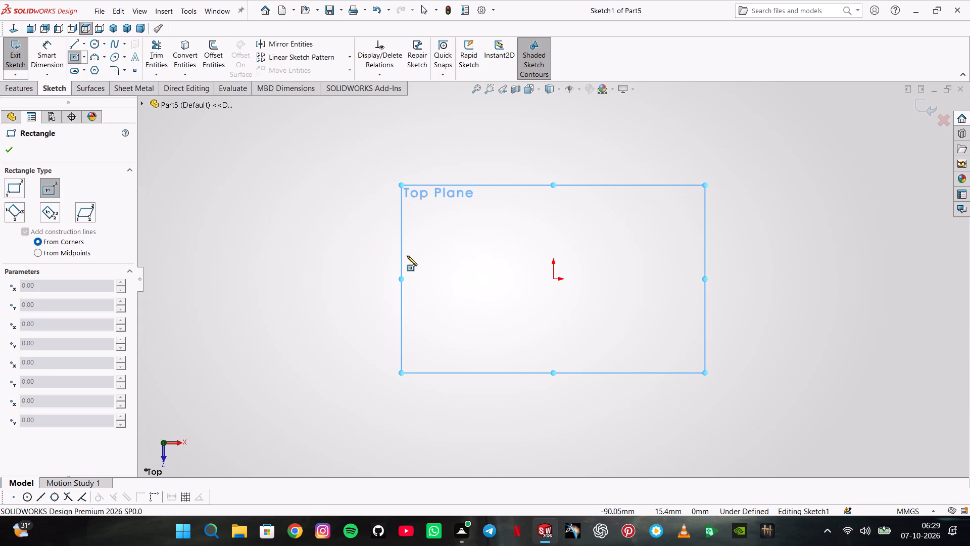
{"action": "left_click", "coordinate": [553, 280]}
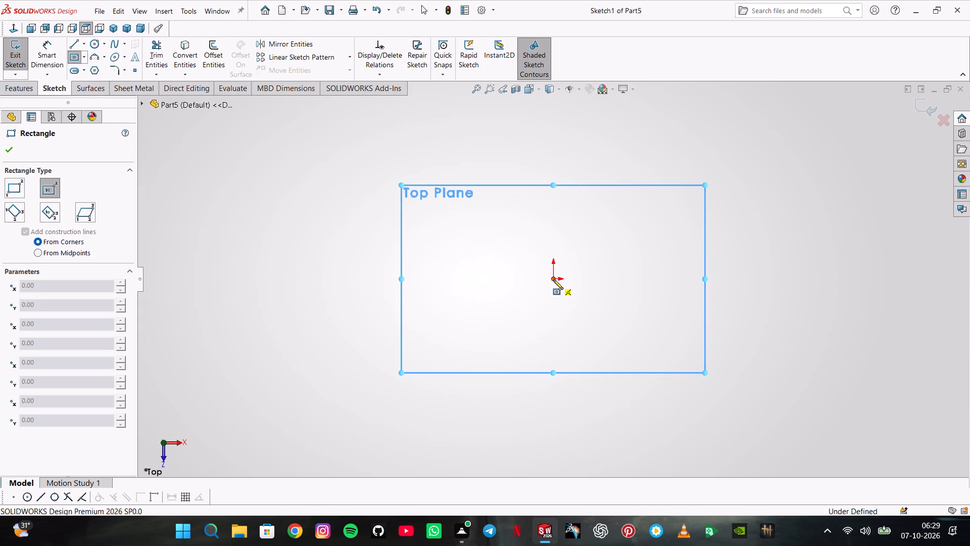
{"action": "left_click_drag", "start_coordinate": [711, 370], "coordinate": [714, 377]}
Dimension the rectangle to 85 mm between its horizontal edges and 150 mm between its vertical edges.
{"action": "left_click", "coordinate": [42, 45]}
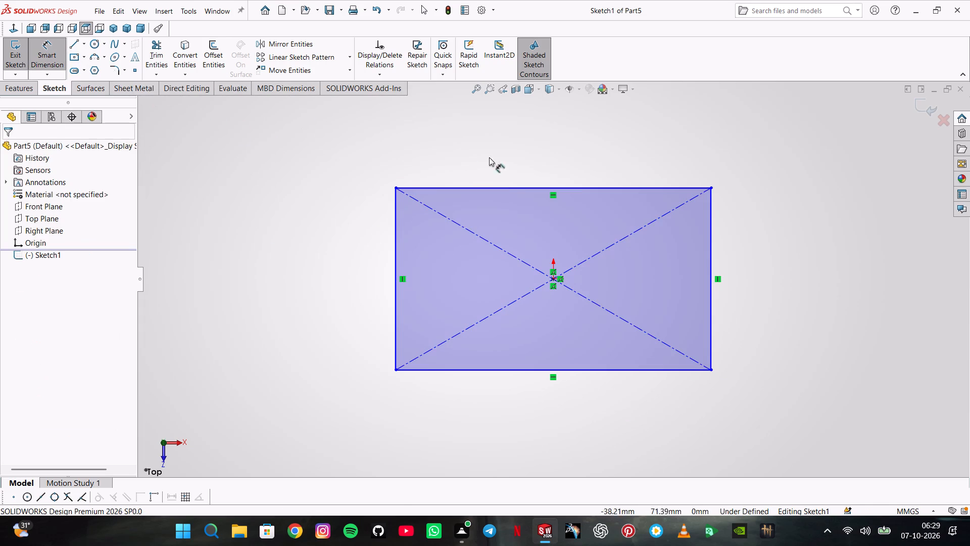
{"action": "left_click", "coordinate": [512, 190]}
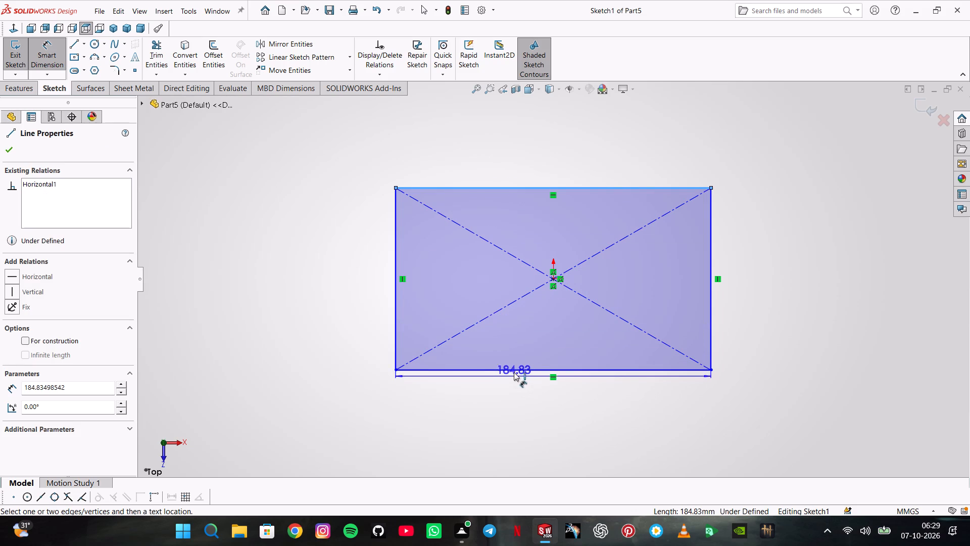
{"action": "left_click", "coordinate": [514, 370]}
{"action": "left_click", "coordinate": [298, 293]}
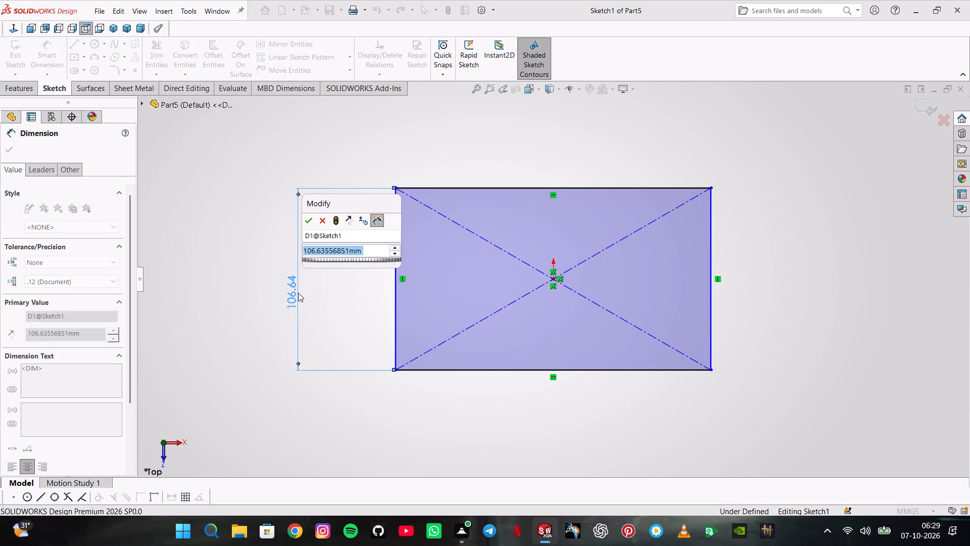
{"action": "type", "text": "85"}
{"action": "key", "text": "Return"}
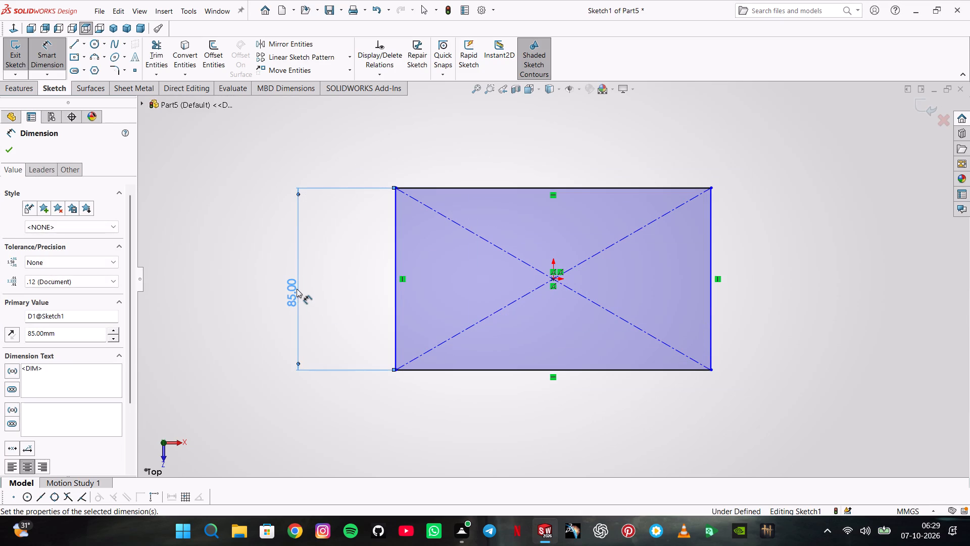
{"action": "left_click", "coordinate": [395, 285]}
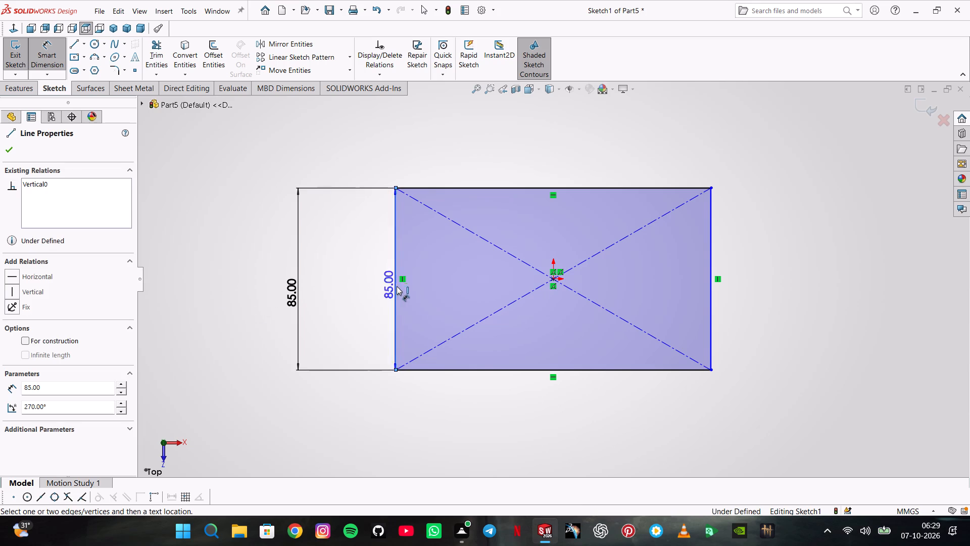
{"action": "left_click", "coordinate": [710, 299]}
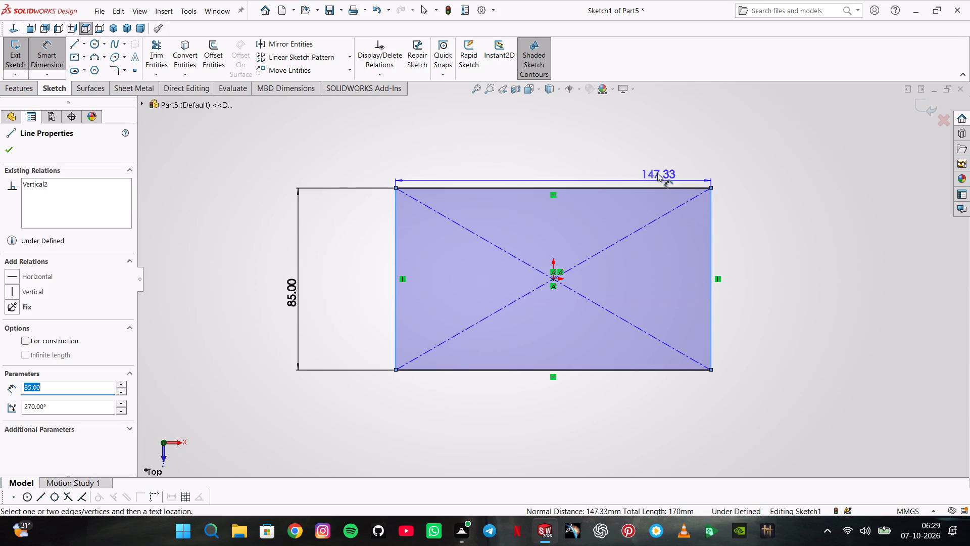
{"action": "left_click", "coordinate": [657, 160]}
{"action": "type", "text": "150"}
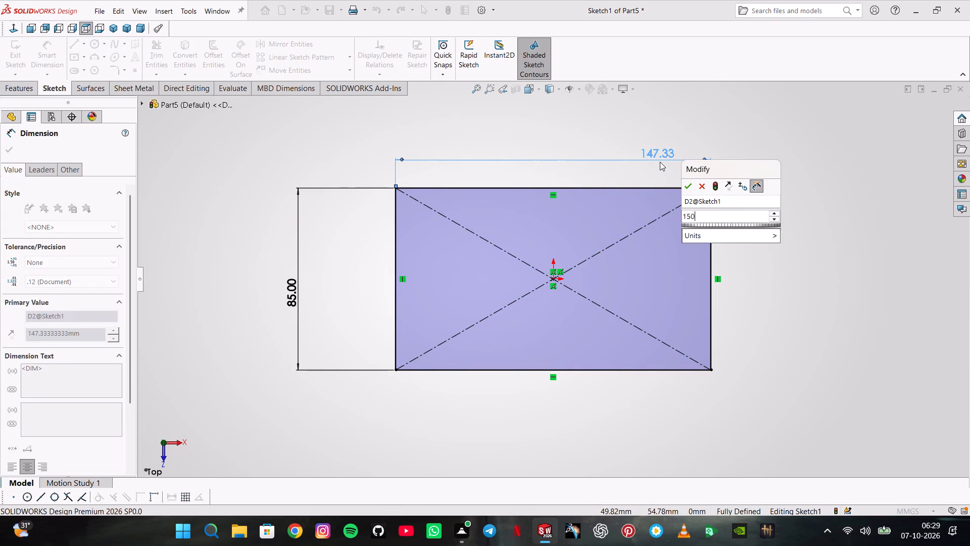
{"action": "key", "text": "Return"}
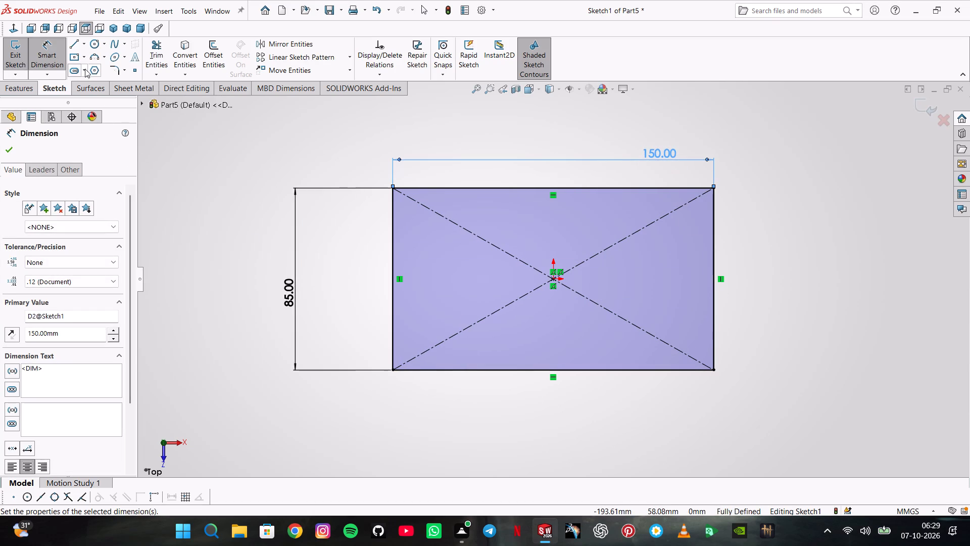
Sketch a slanted line from the rectangle's lower-right corner to its upper edge, about 58 mm from the left side.
{"action": "left_click", "coordinate": [76, 40]}
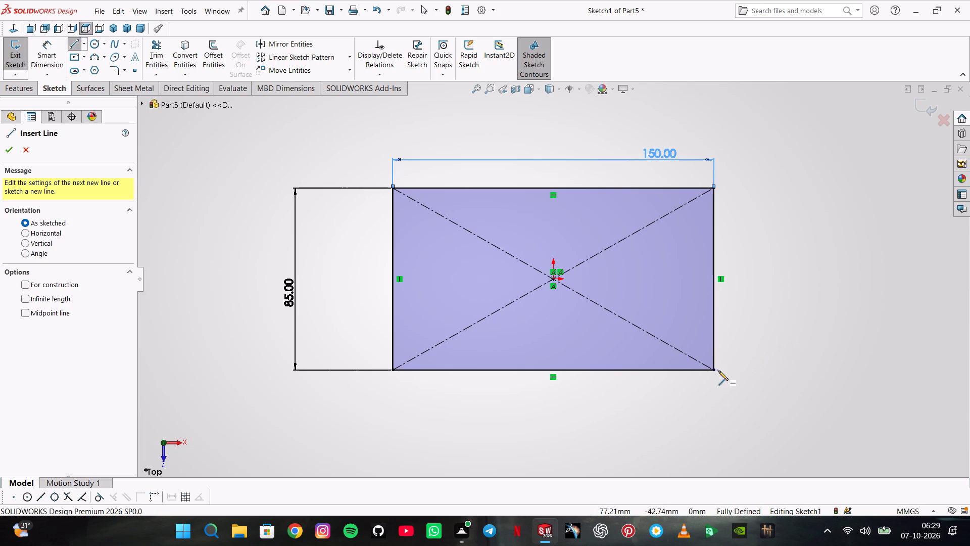
{"action": "left_click", "coordinate": [714, 372]}
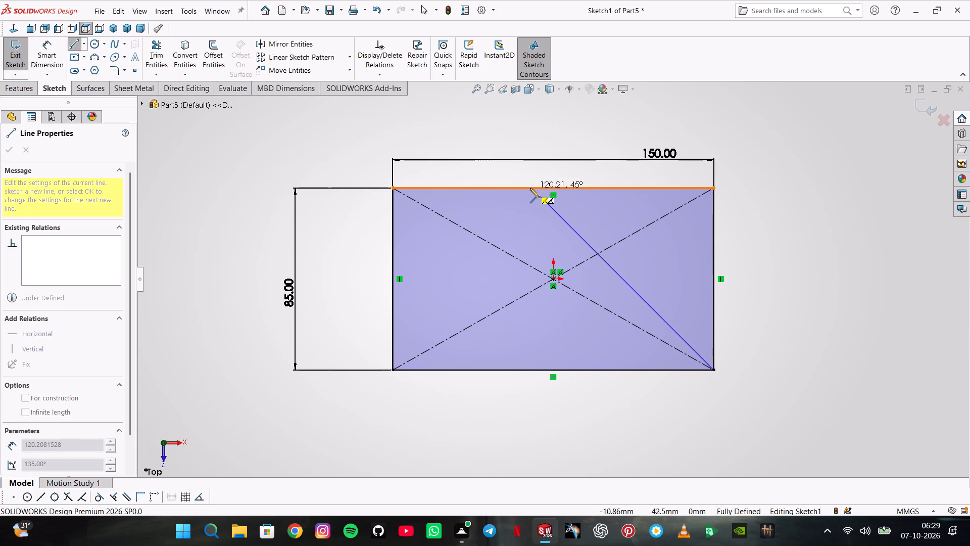
{"action": "left_click", "coordinate": [517, 188]}
{"action": "double_click", "coordinate": [272, 153]}
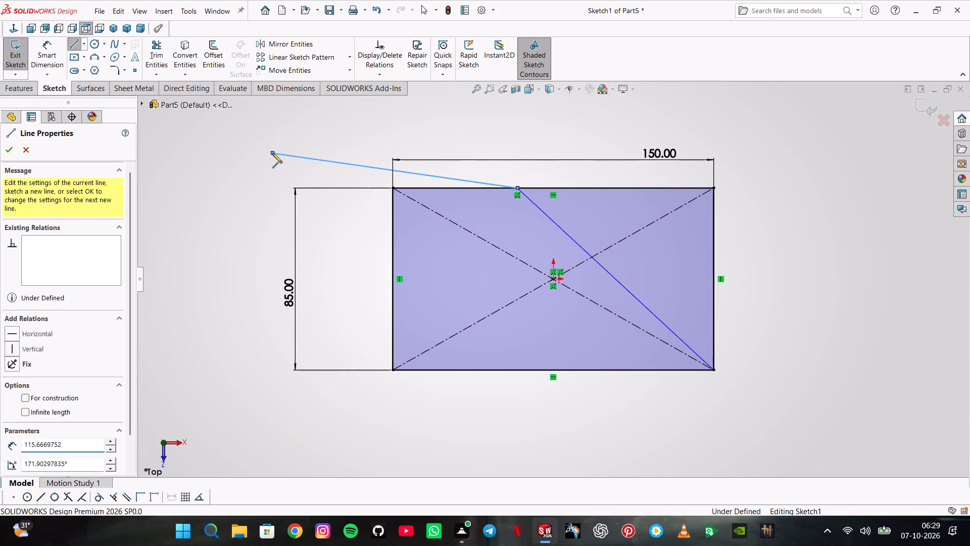
Dimension the slanted line's upper endpoint 75 mm from the rectangle's left edge.
{"action": "left_click", "coordinate": [49, 59]}
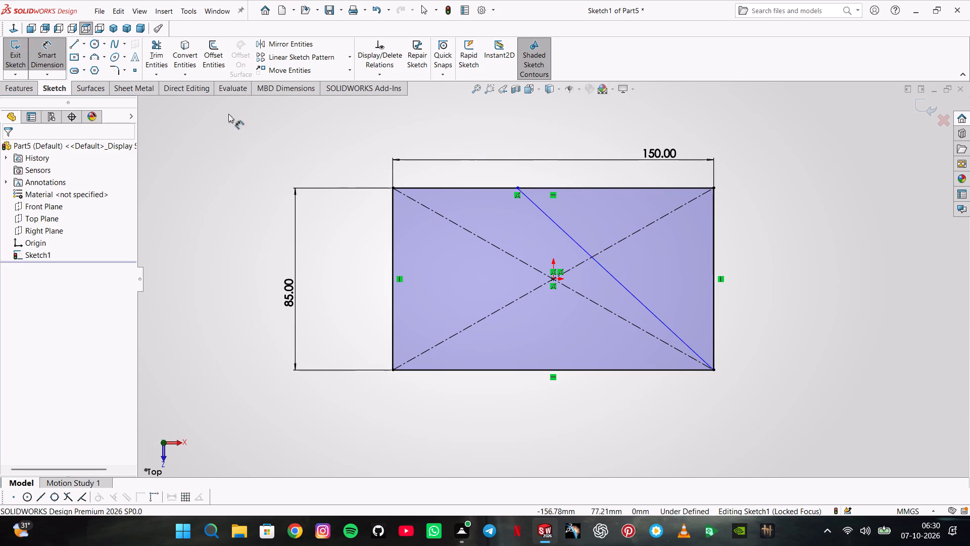
{"action": "left_click", "coordinate": [518, 189]}
{"action": "left_click", "coordinate": [389, 235]}
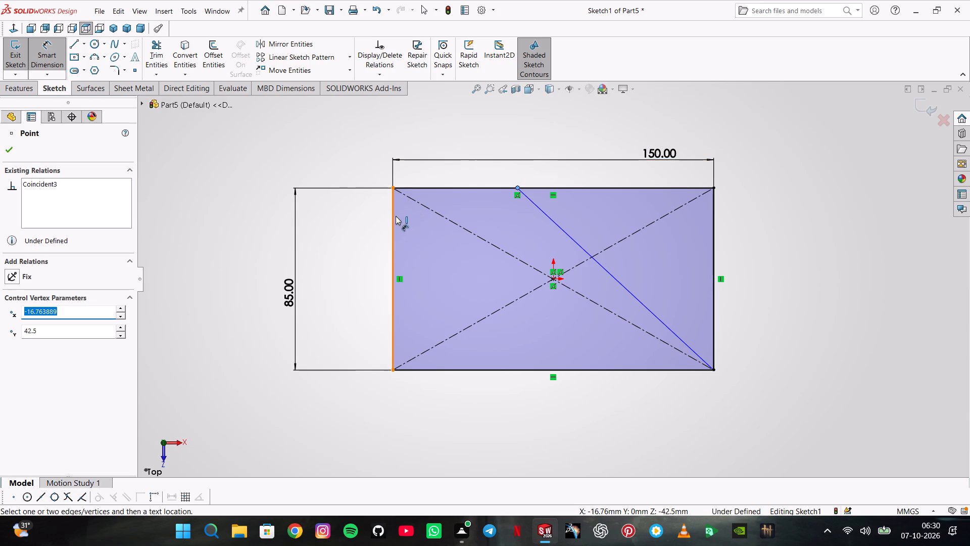
{"action": "left_click", "coordinate": [396, 216]}
{"action": "left_click", "coordinate": [452, 126]}
{"action": "type", "text": "75"}
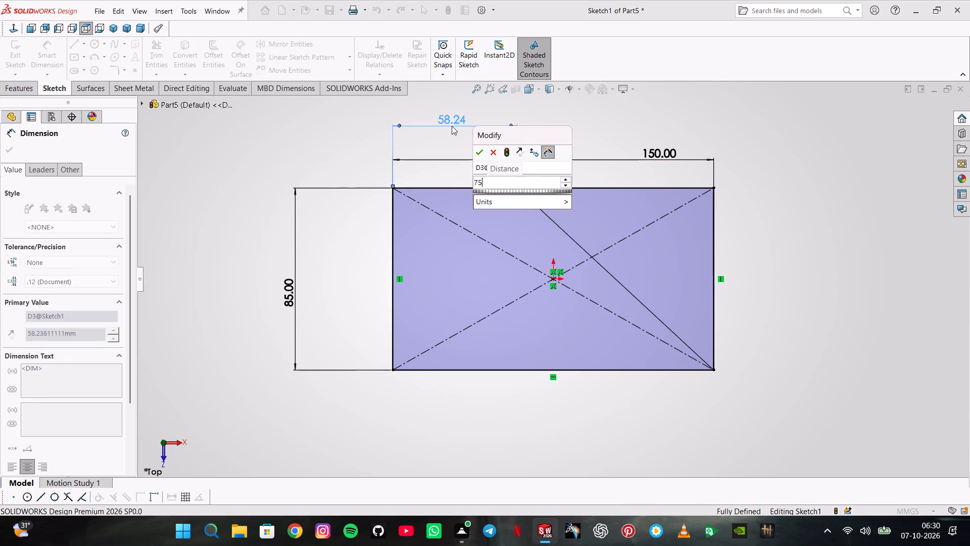
{"action": "key", "text": "Return"}
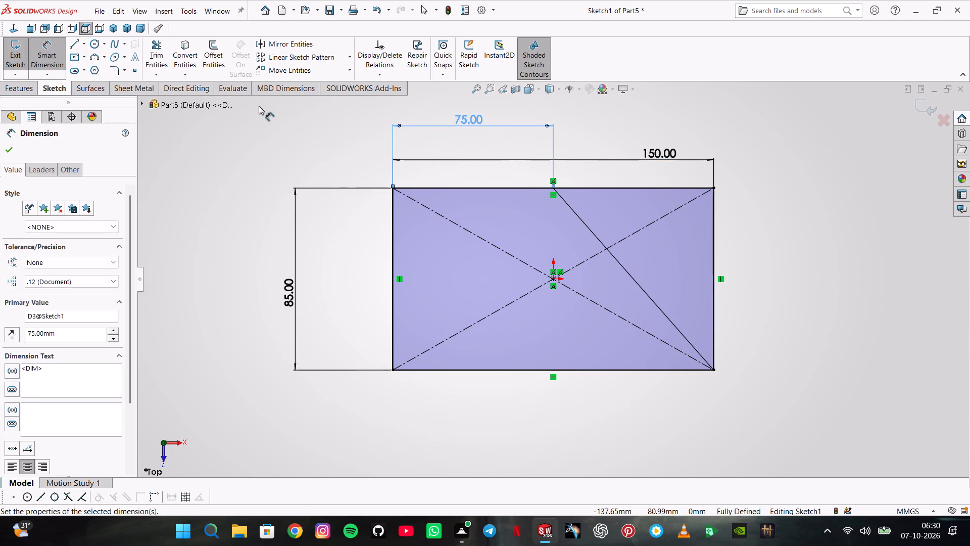
Trim away the upper edge beyond the slanted line and the rectangle's right vertical edge.
{"action": "left_click", "coordinate": [160, 54]}
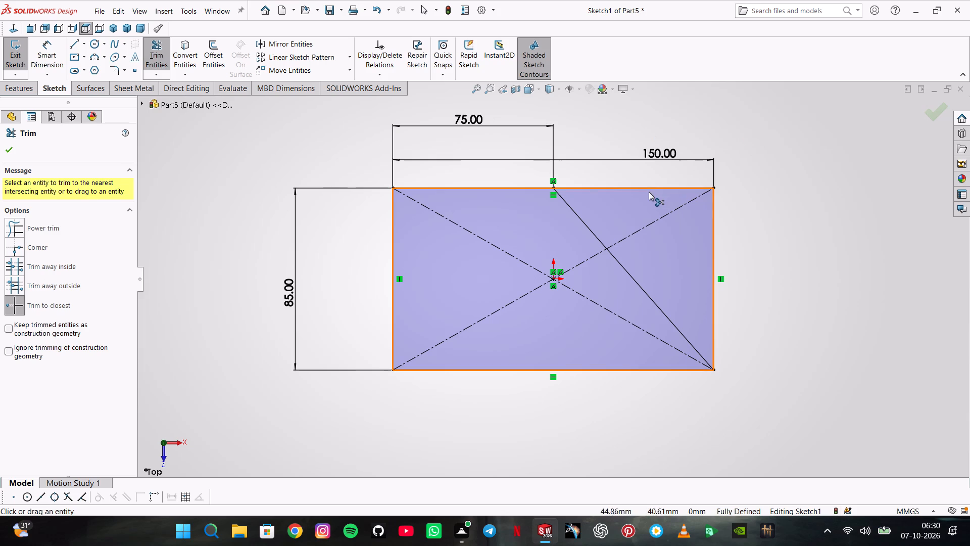
{"action": "left_click", "coordinate": [652, 184]}
{"action": "left_click", "coordinate": [657, 189]}
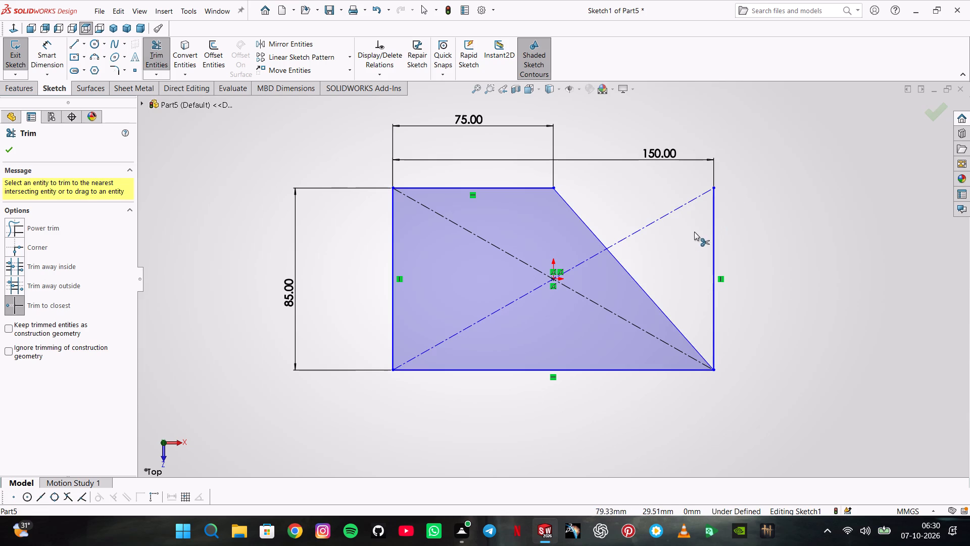
{"action": "left_click", "coordinate": [714, 233]}
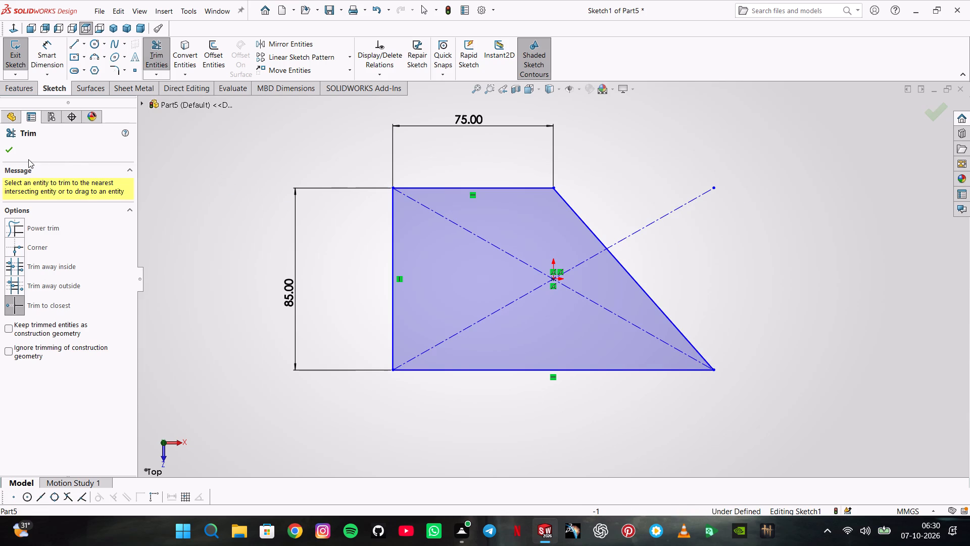
{"action": "left_click", "coordinate": [12, 152]}
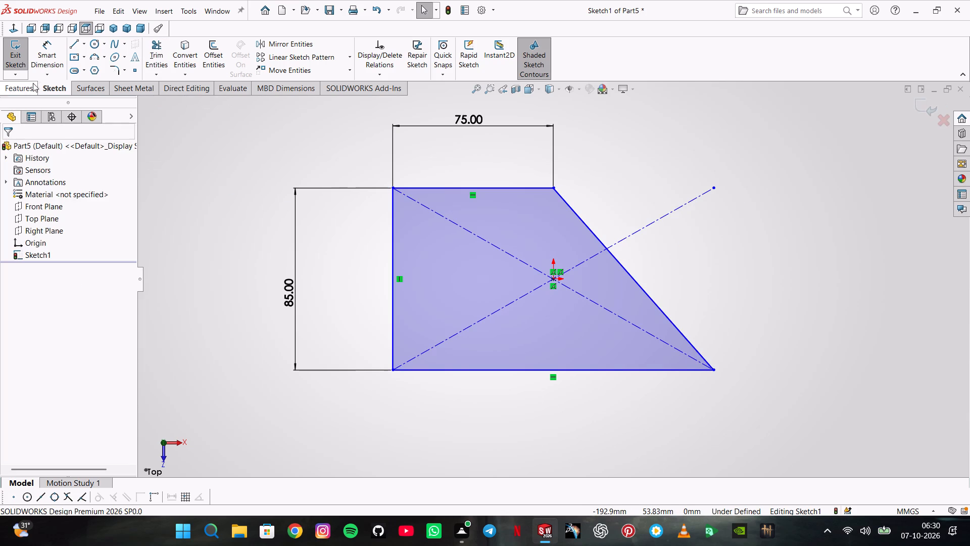
Dimension the profile's bottom width at 150 mm, from the left edge to the lower-right corner.
{"action": "left_click", "coordinate": [42, 68]}
{"action": "left_click", "coordinate": [392, 334]}
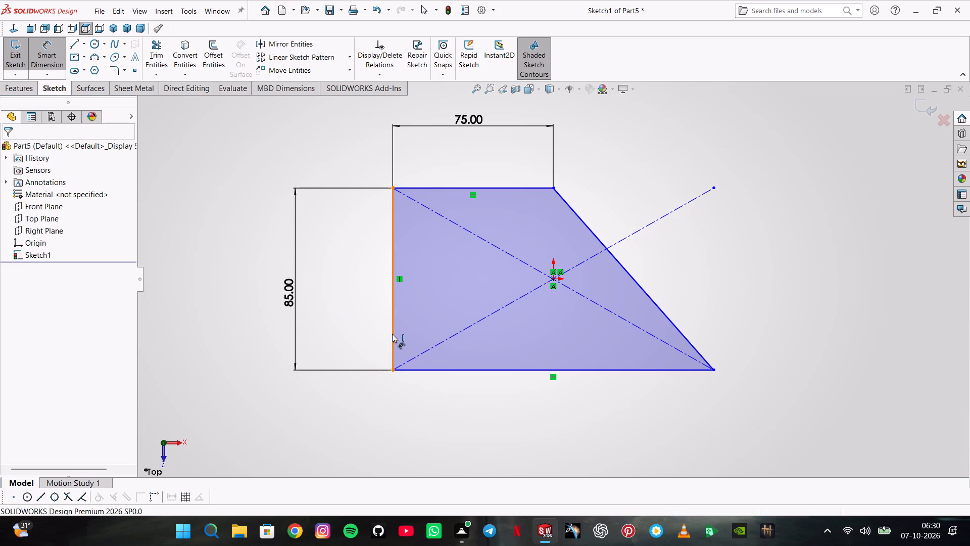
{"action": "left_click", "coordinate": [715, 368]}
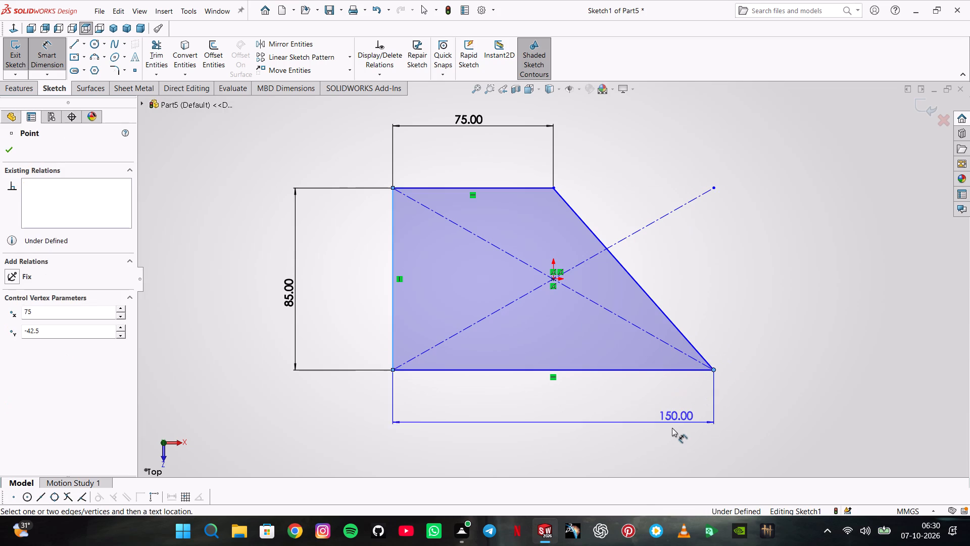
{"action": "left_click", "coordinate": [668, 434]}
{"action": "left_click", "coordinate": [702, 363]}
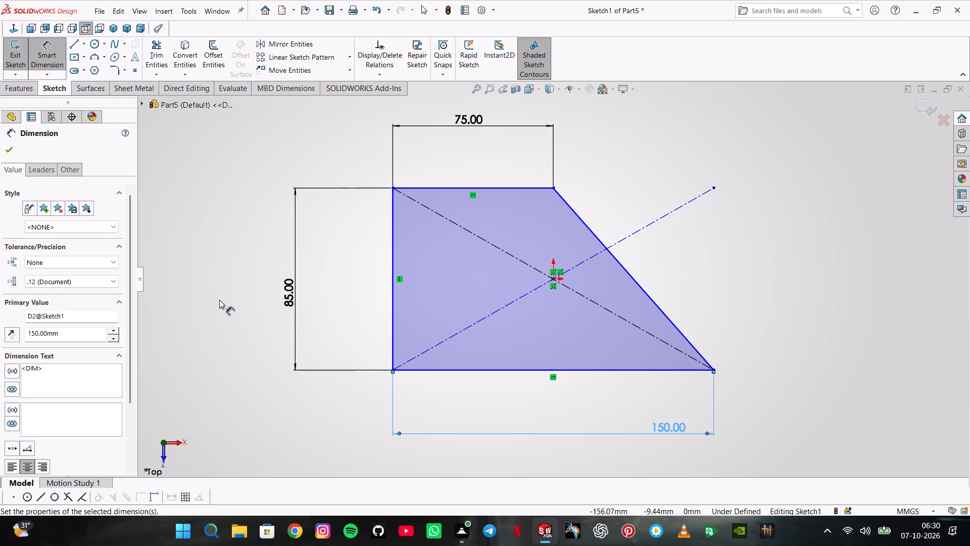
{"action": "left_click", "coordinate": [9, 144]}
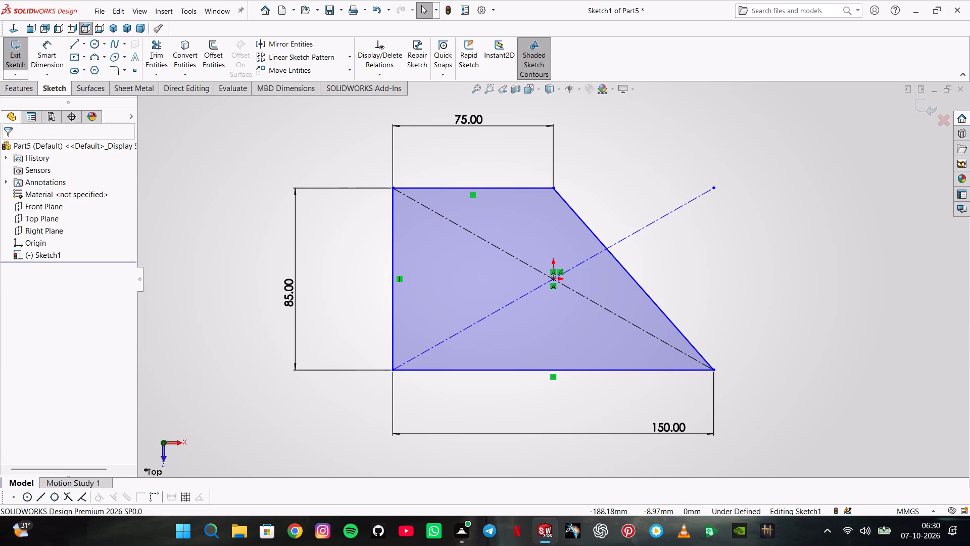
Extrude the trapezoidal profile as a boss to a blind depth of 32 mm.
{"action": "left_click", "coordinate": [19, 94]}
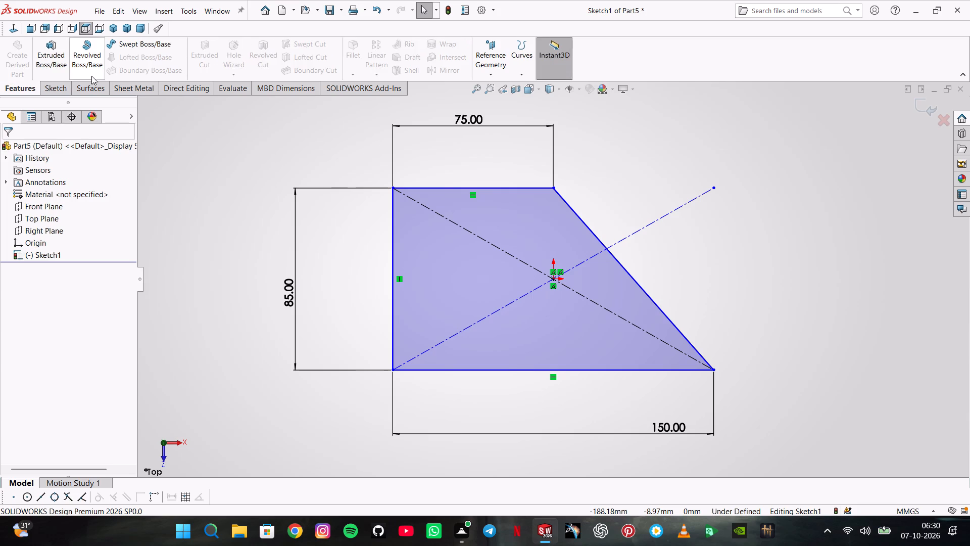
{"action": "left_click", "coordinate": [52, 54]}
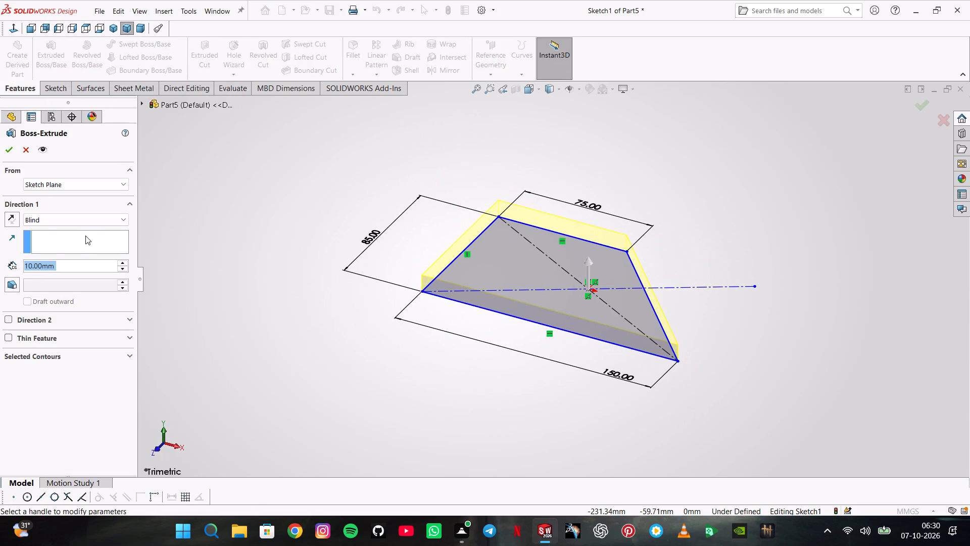
{"action": "type", "text": "32"}
{"action": "key", "text": "Return"}
{"action": "key", "text": "Return"}
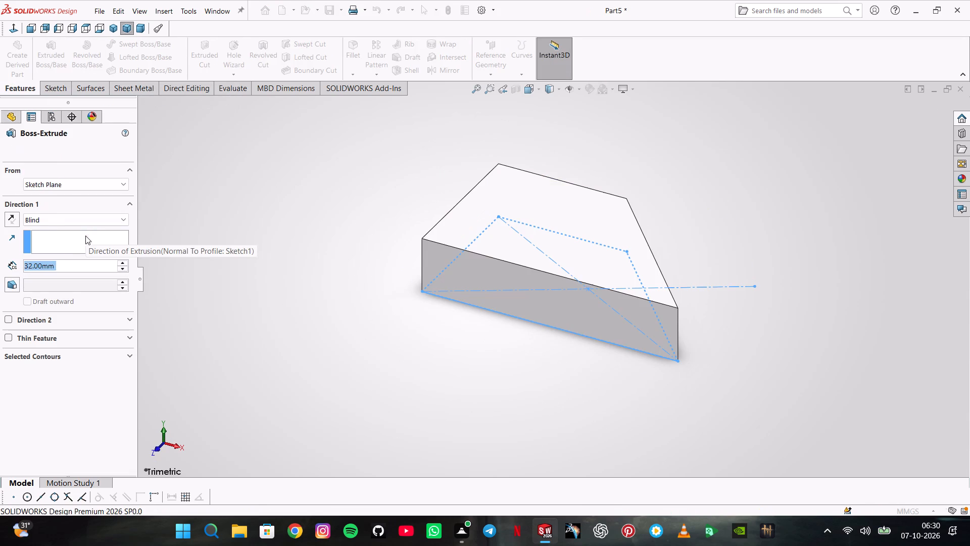
Apply a scene preset that shades the extruded block in grey tones.
{"action": "left_click", "coordinate": [616, 92]}
{"action": "left_click", "coordinate": [625, 124]}
{"action": "left_click", "coordinate": [588, 124]}
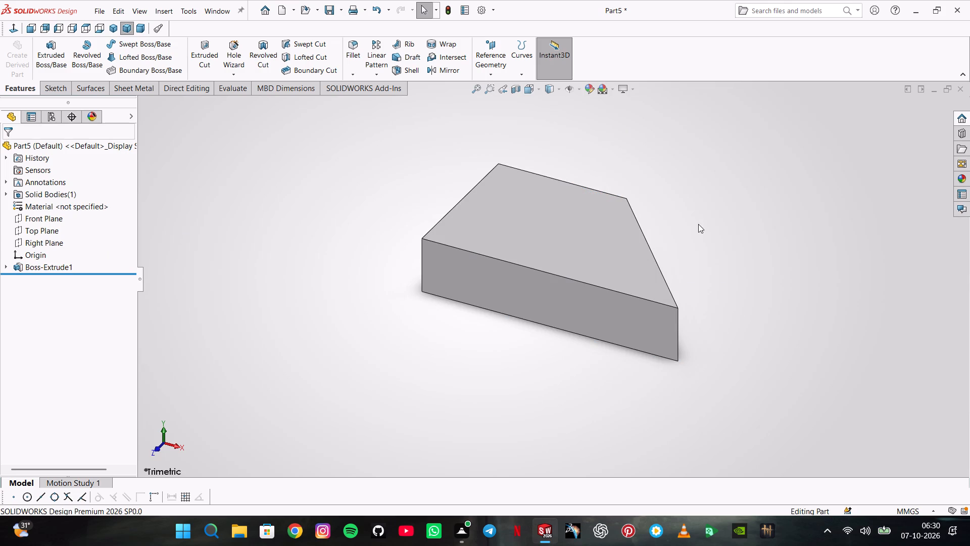
Start a new sketch on the block's flat rectangular end face, 85 mm long and 32 mm high.
{"action": "middle_click_drag", "start_coordinate": [699, 224], "coordinate": [620, 254]}
{"action": "left_click", "coordinate": [618, 265]}
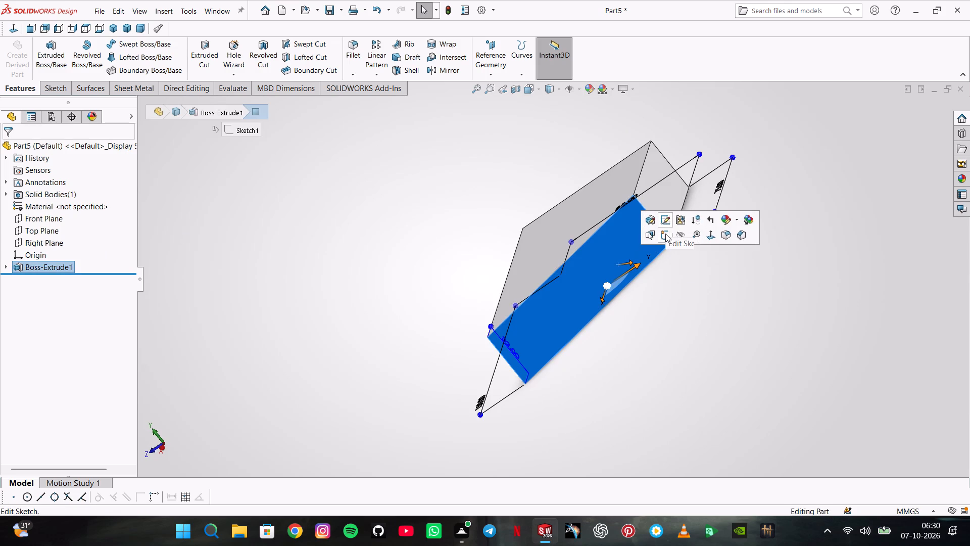
{"action": "left_click", "coordinate": [353, 240]}
{"action": "middle_click_drag", "start_coordinate": [353, 238], "coordinate": [384, 262]}
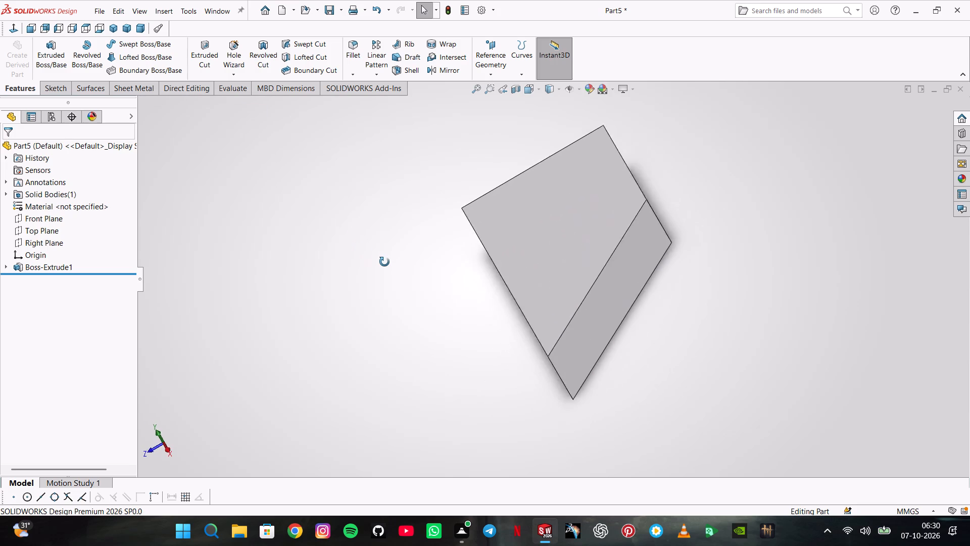
{"action": "middle_click_drag", "start_coordinate": [384, 262], "coordinate": [470, 309]}
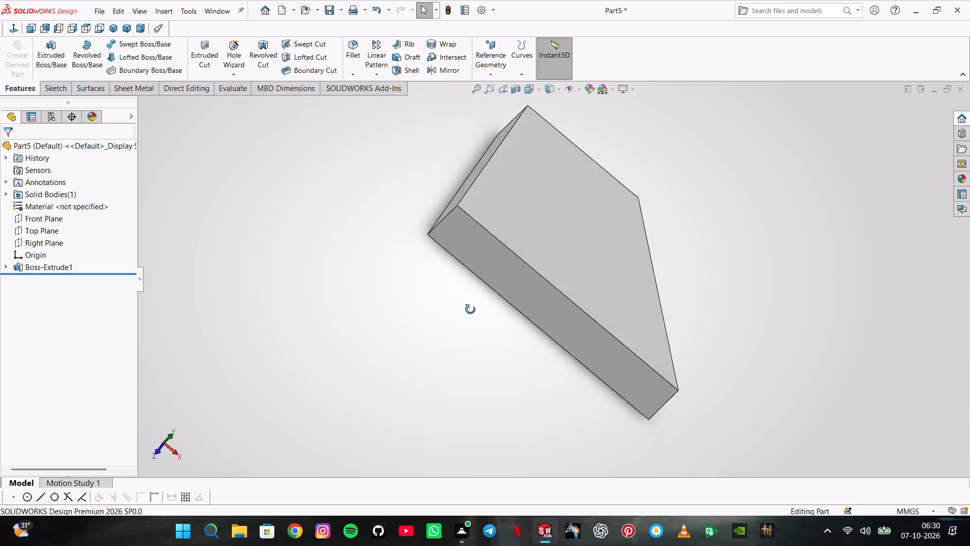
{"action": "middle_click_drag", "start_coordinate": [470, 309], "coordinate": [527, 307]}
{"action": "left_click", "coordinate": [583, 176]}
{"action": "left_click", "coordinate": [632, 147]}
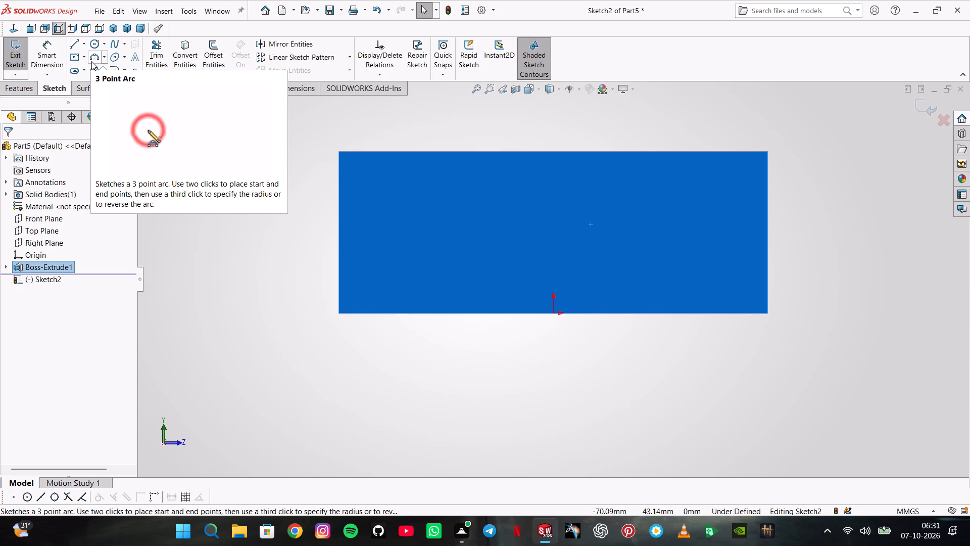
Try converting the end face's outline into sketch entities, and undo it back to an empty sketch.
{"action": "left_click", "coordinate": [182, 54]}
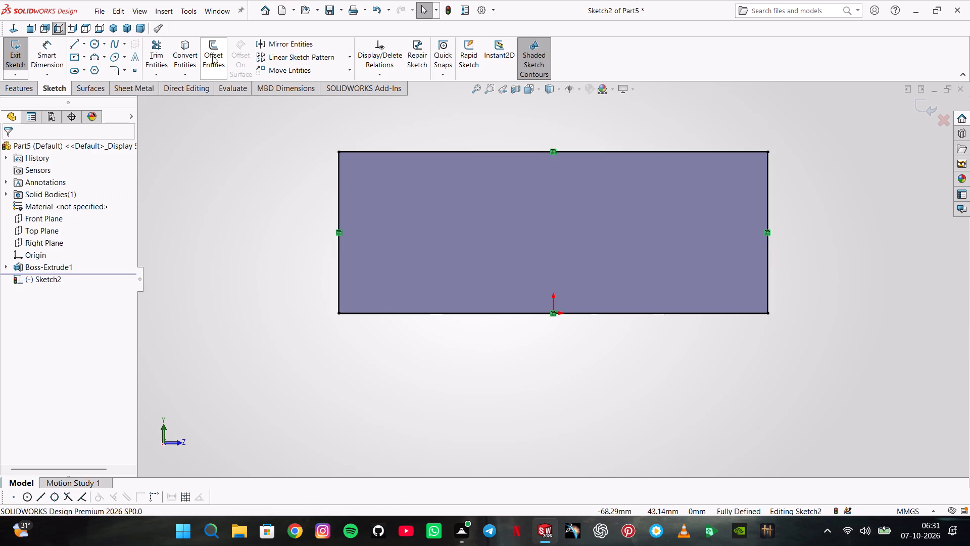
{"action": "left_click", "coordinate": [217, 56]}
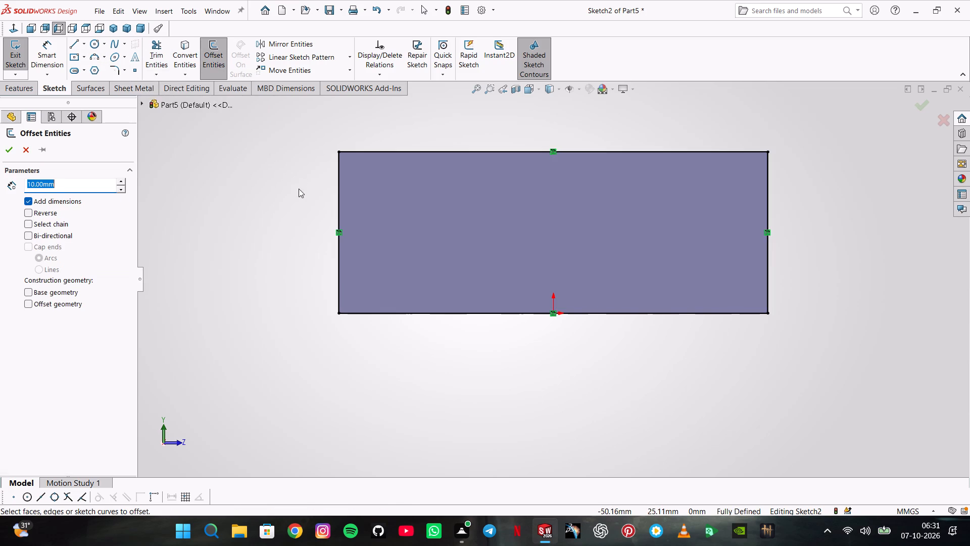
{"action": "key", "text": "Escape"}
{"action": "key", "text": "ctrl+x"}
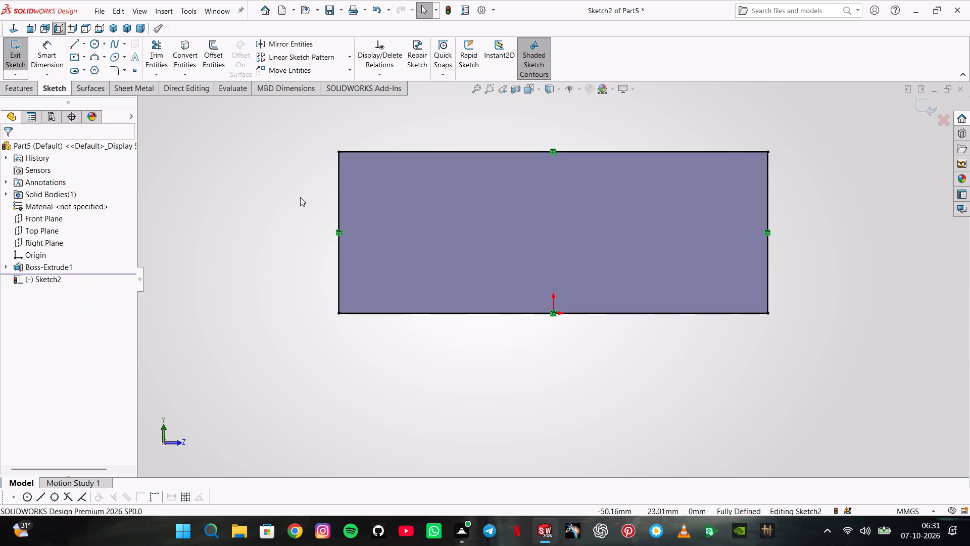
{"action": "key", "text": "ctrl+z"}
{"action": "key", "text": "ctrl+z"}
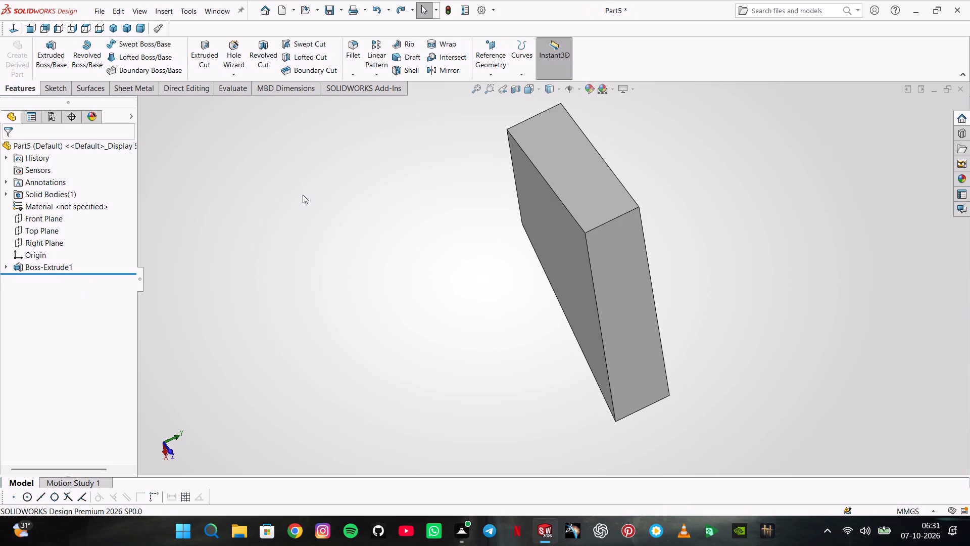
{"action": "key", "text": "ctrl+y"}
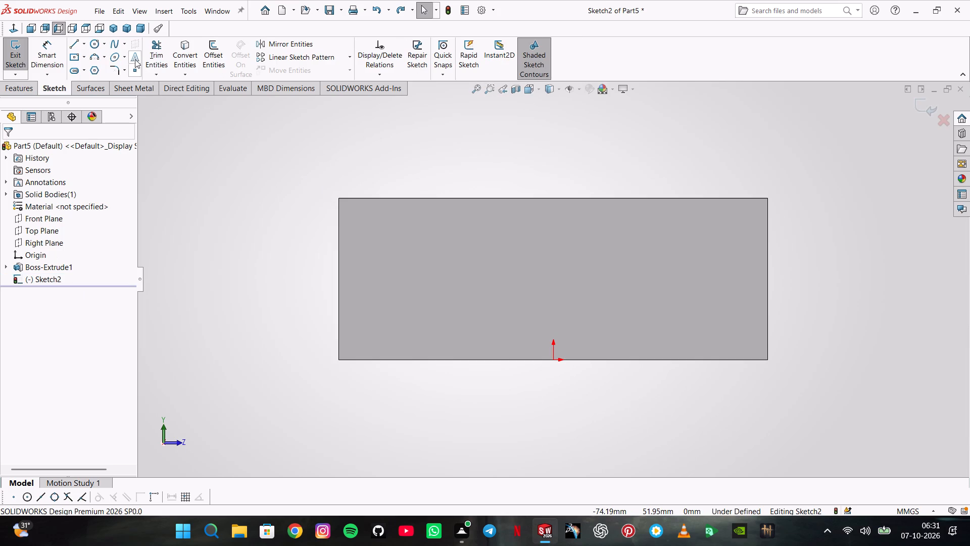
Sketch a centre rectangle of about 30 by 17 mm on the end face, centred directly above the origin.
{"action": "left_click", "coordinate": [81, 56]}
{"action": "left_click", "coordinate": [70, 57]}
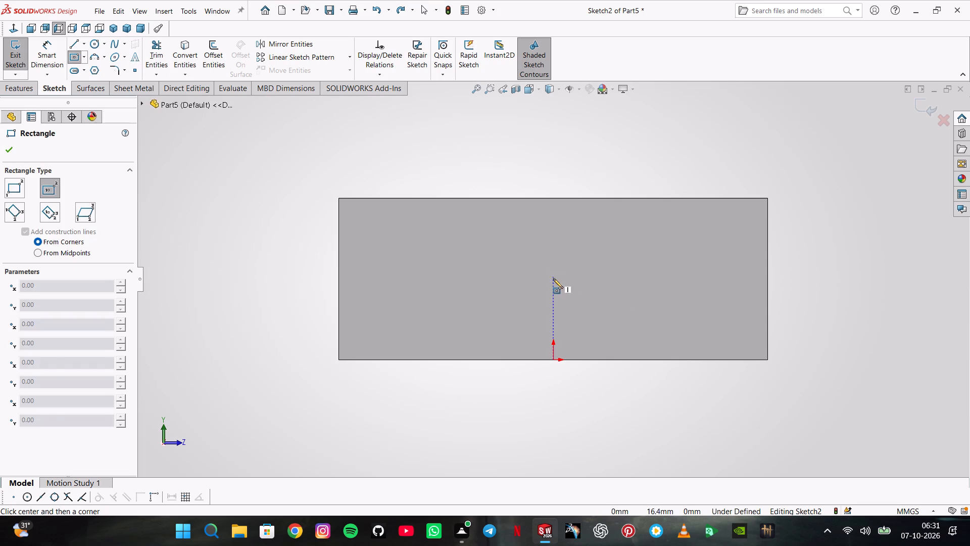
{"action": "left_click", "coordinate": [553, 280]}
{"action": "left_click", "coordinate": [628, 238]}
Dimension the rectangle's width at 60 mm between its two vertical sides.
{"action": "left_click", "coordinate": [57, 45]}
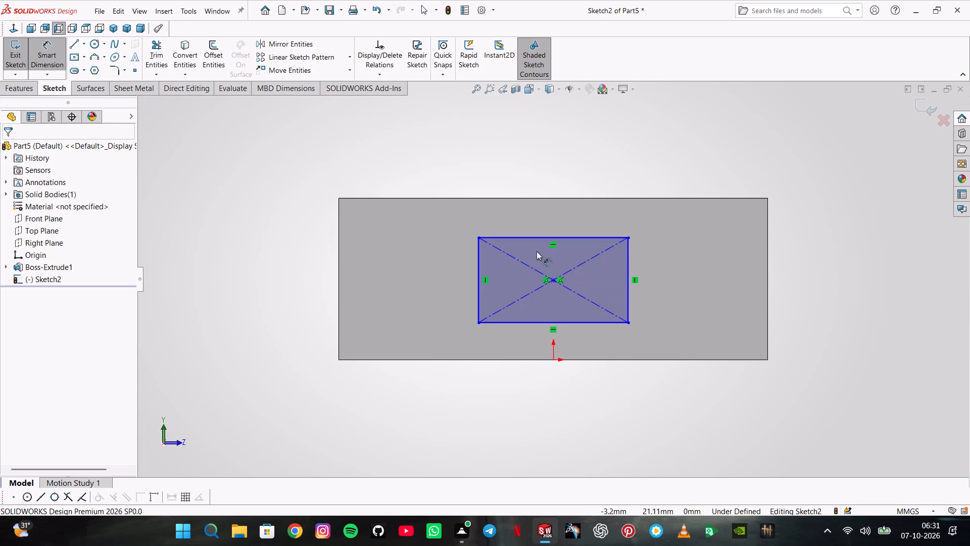
{"action": "left_click", "coordinate": [536, 237]}
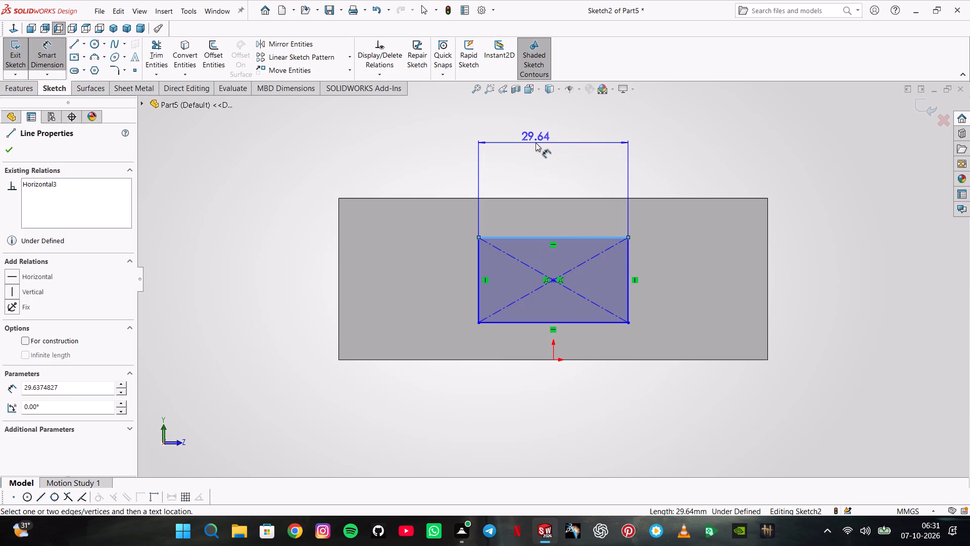
{"action": "key", "text": "Escape"}
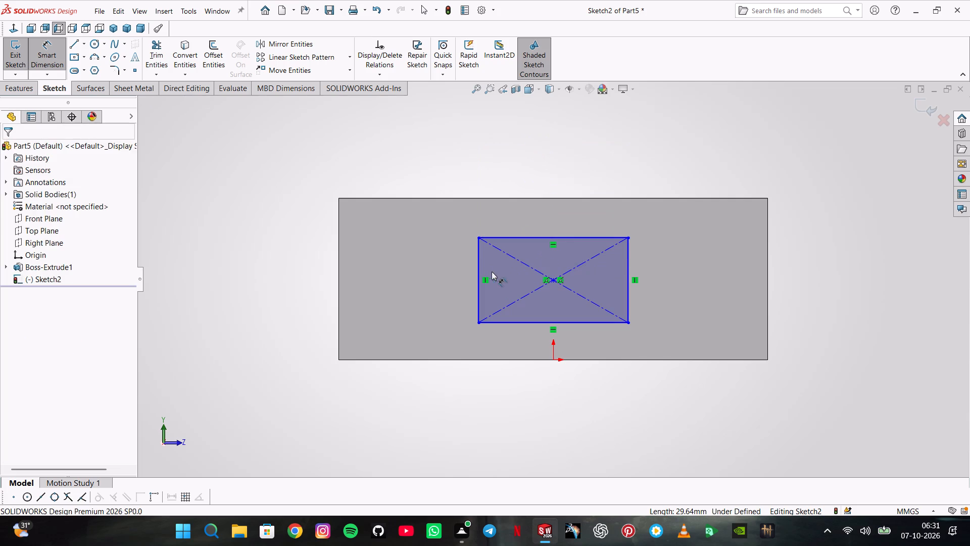
{"action": "left_click", "coordinate": [483, 260]}
{"action": "left_click", "coordinate": [480, 259]}
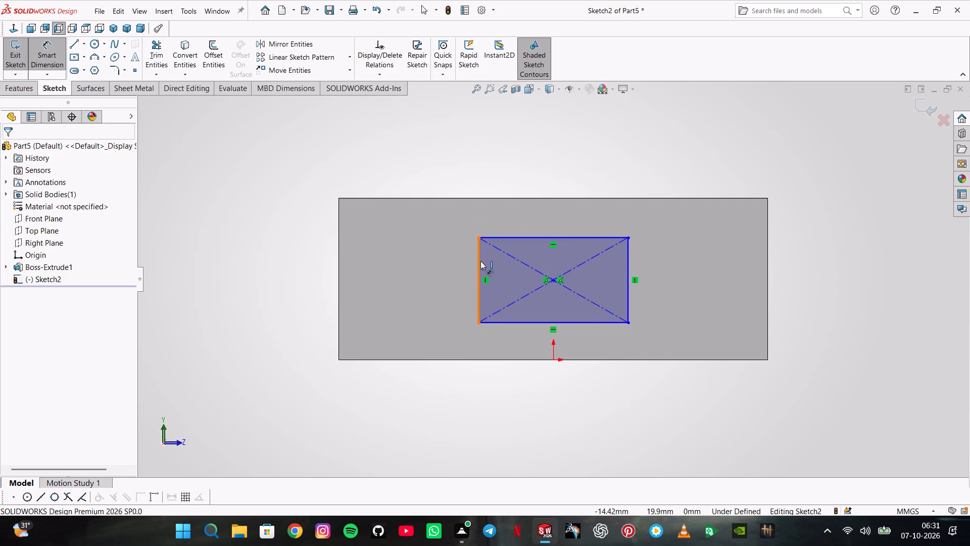
{"action": "left_click", "coordinate": [628, 265]}
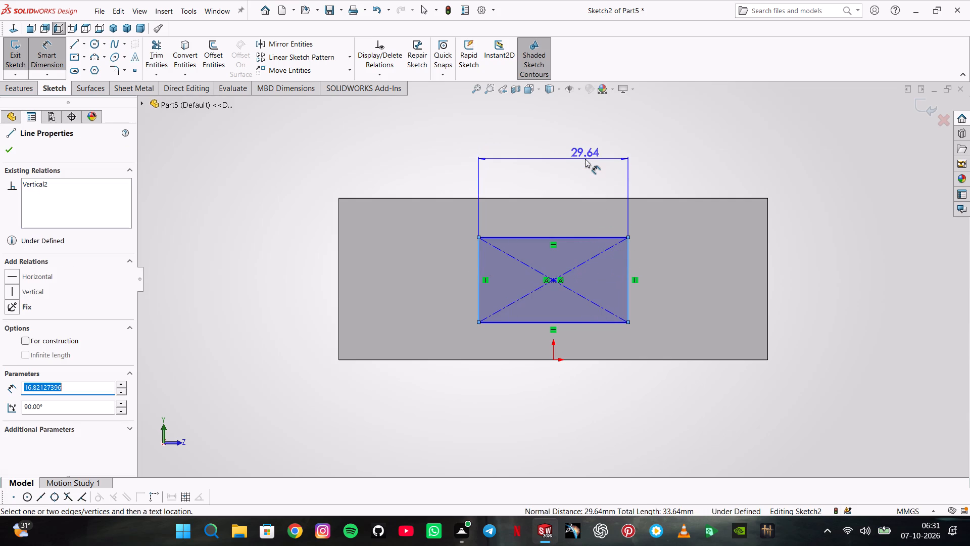
{"action": "left_click", "coordinate": [585, 159]}
{"action": "type", "text": "60"}
{"action": "key", "text": "Return"}
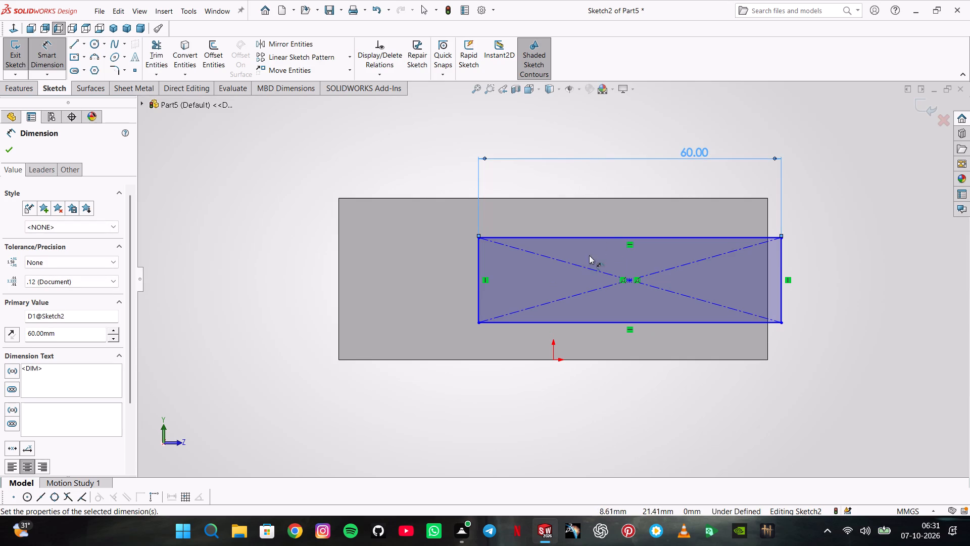
Dimension the rectangle's height at 32 mm between its upper and lower sides.
{"action": "left_click", "coordinate": [603, 320]}
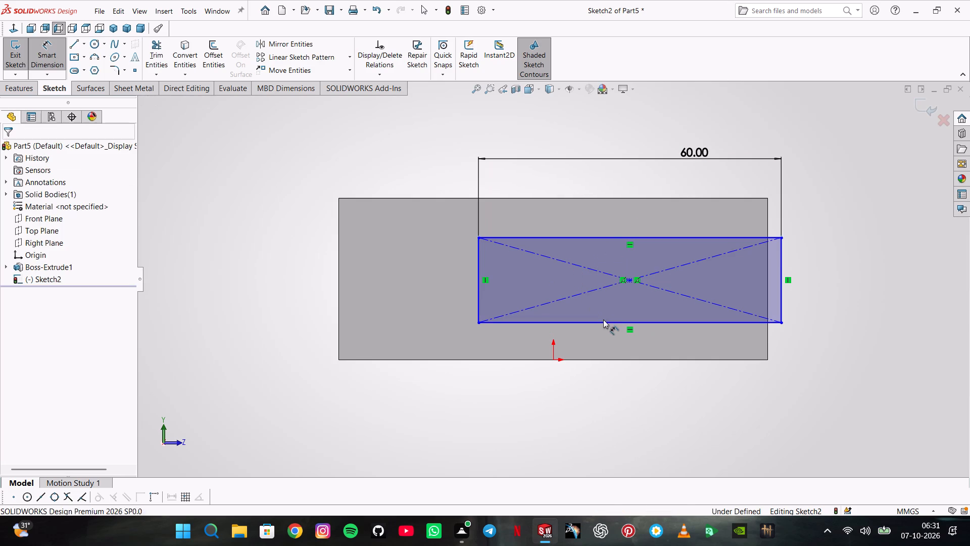
{"action": "left_click", "coordinate": [596, 242]}
{"action": "left_click", "coordinate": [599, 237]}
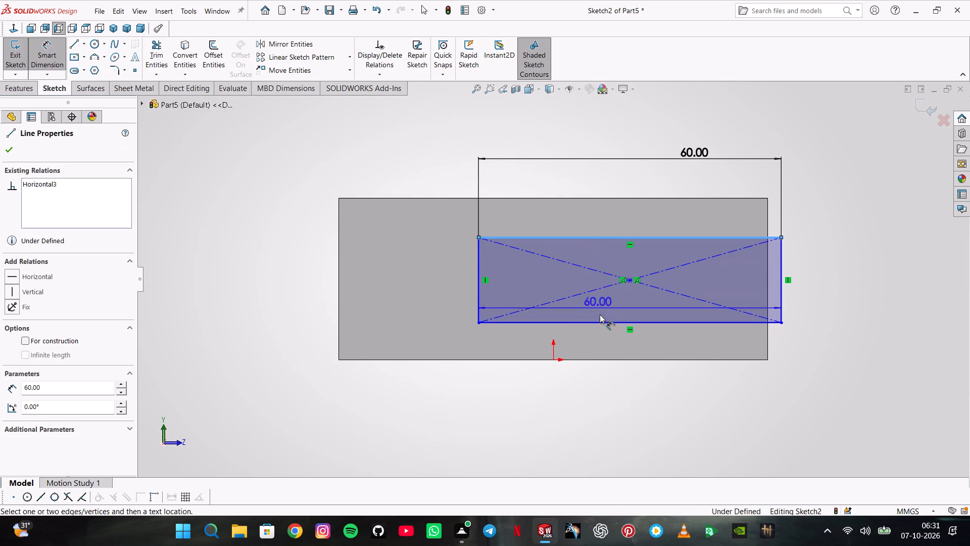
{"action": "left_click", "coordinate": [602, 322]}
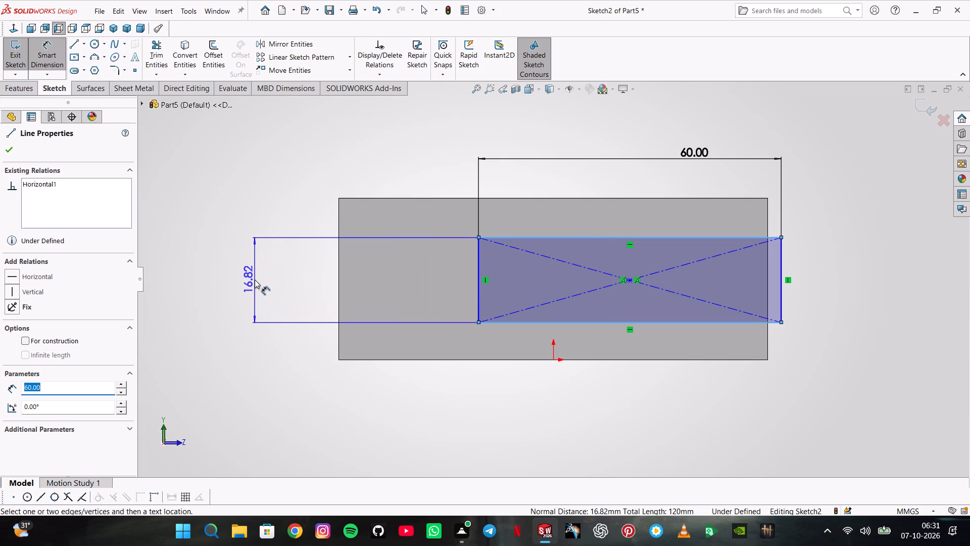
{"action": "left_click", "coordinate": [255, 285]}
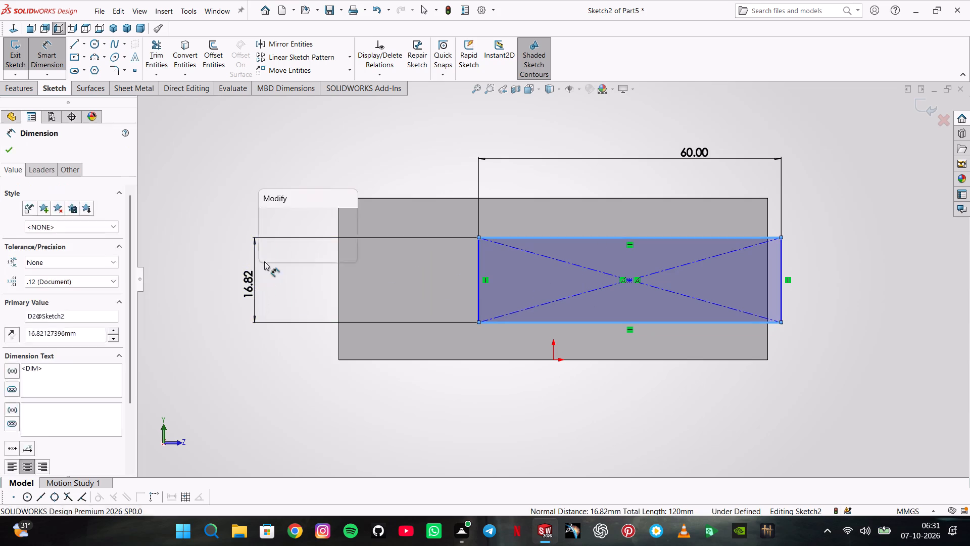
{"action": "type", "text": "32"}
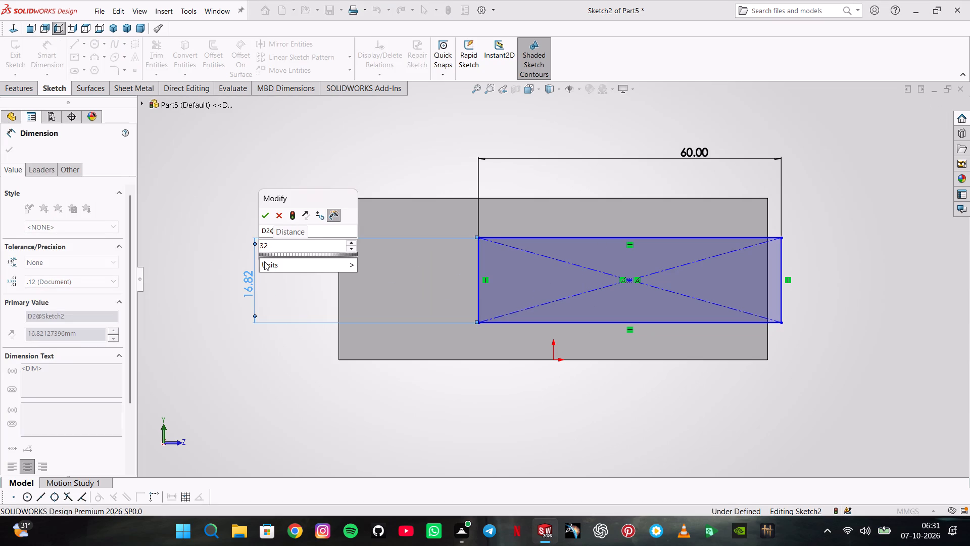
{"action": "key", "text": "Return"}
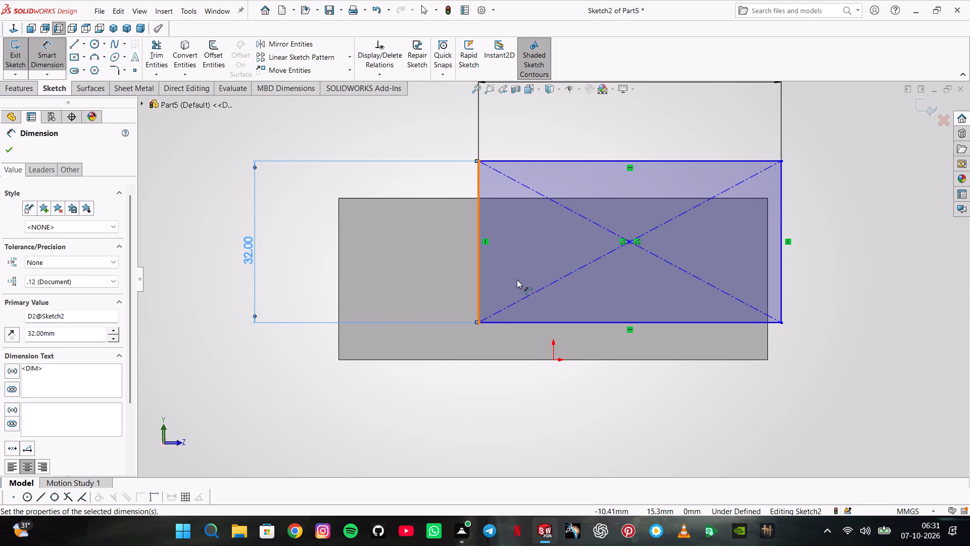
Set the rectangle's height dimension to 16 mm.
{"action": "scroll", "coordinate": [532, 243], "scroll_direction": "up", "scroll_amount": 1}
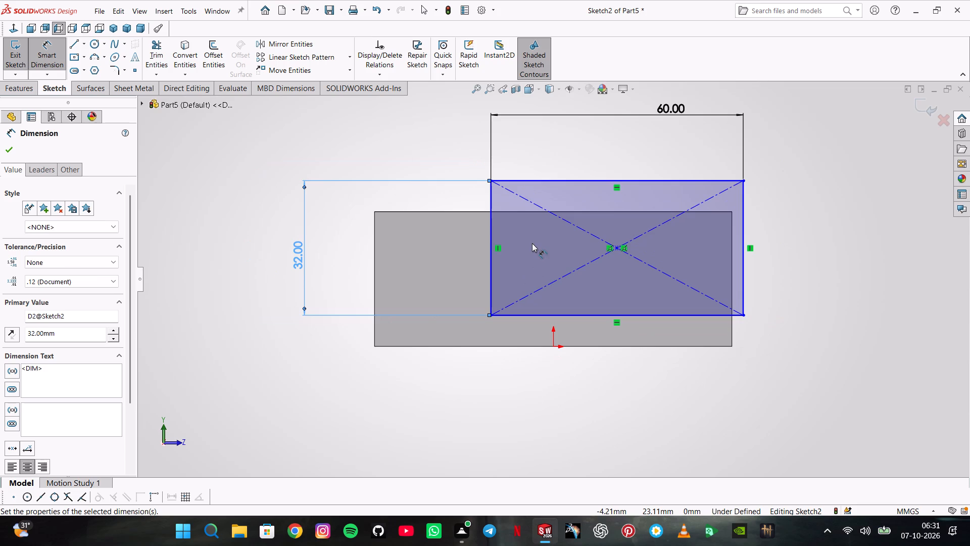
{"action": "double_click", "coordinate": [296, 248]}
{"action": "type", "text": "16"}
{"action": "key", "text": "Return"}
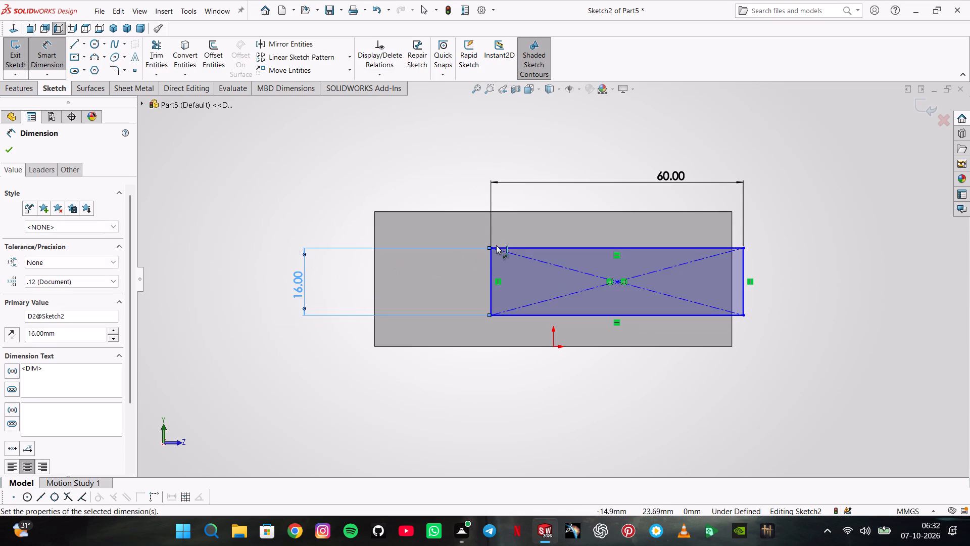
{"action": "key", "text": "Escape"}
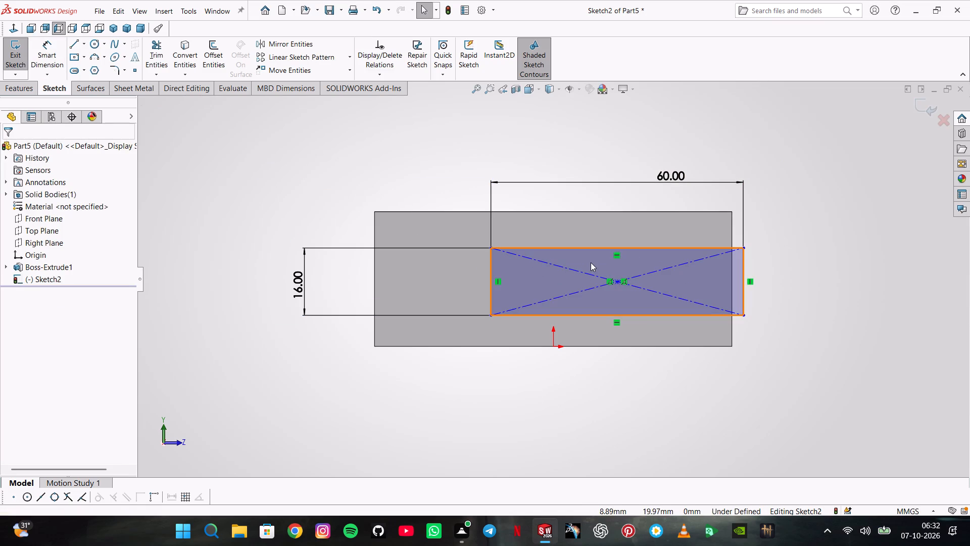
Align the rectangle's centre point with the origin using a Vertical relation.
{"action": "left_click", "coordinate": [616, 281]}
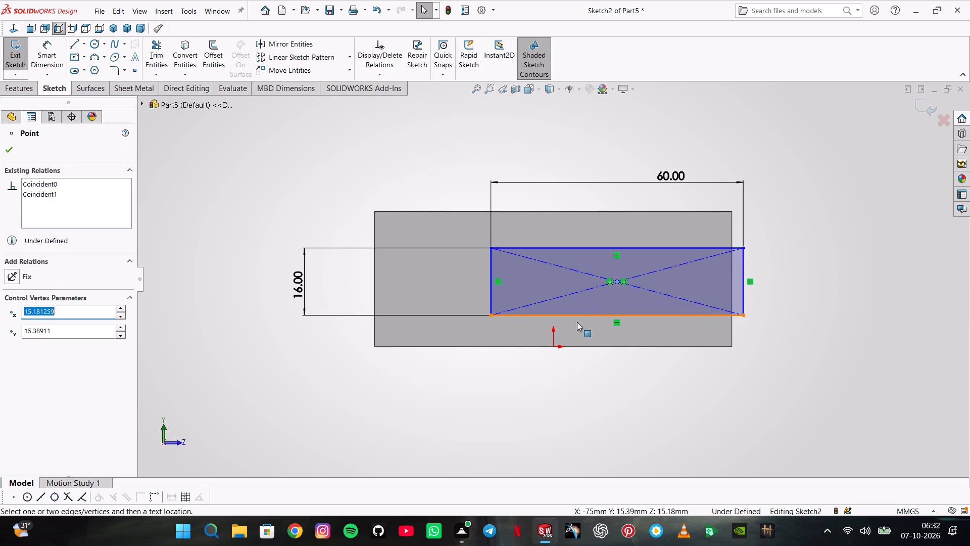
{"action": "left_click", "coordinate": [554, 346], "text": "ctrl"}
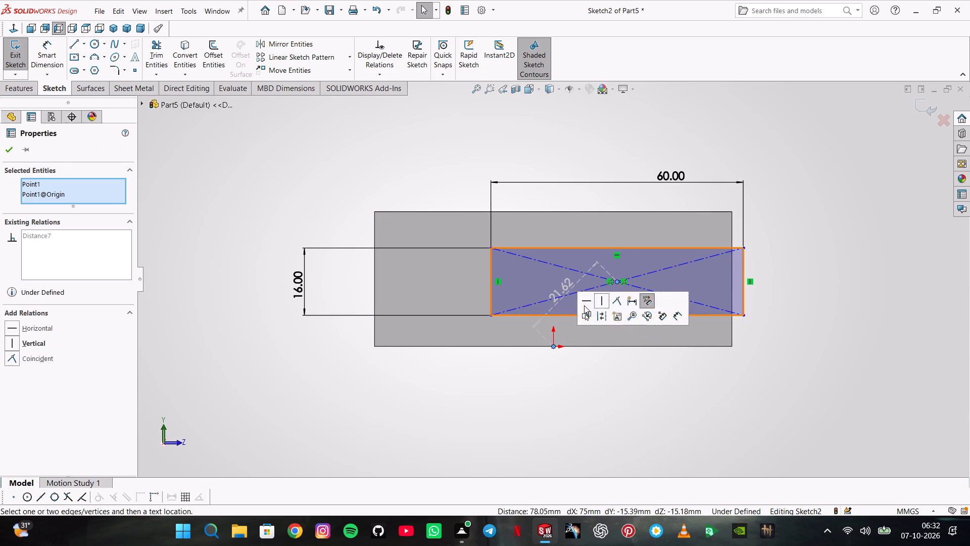
{"action": "left_click", "coordinate": [602, 304]}
{"action": "left_click", "coordinate": [572, 201]}
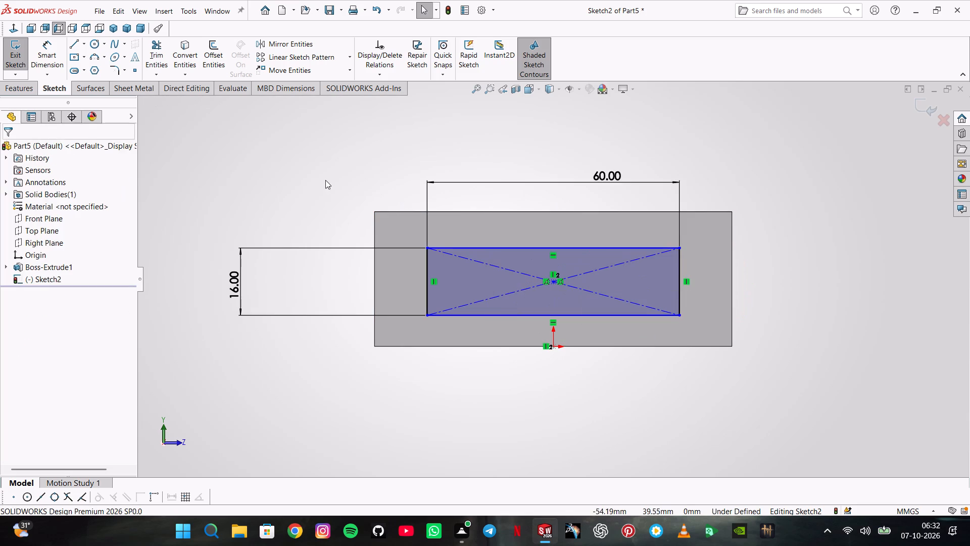
Sketch two vertical lines, each about 8.6 mm long, from the face's upper edge to the rectangle's upper side, undoing any stray segment.
{"action": "left_click", "coordinate": [73, 48]}
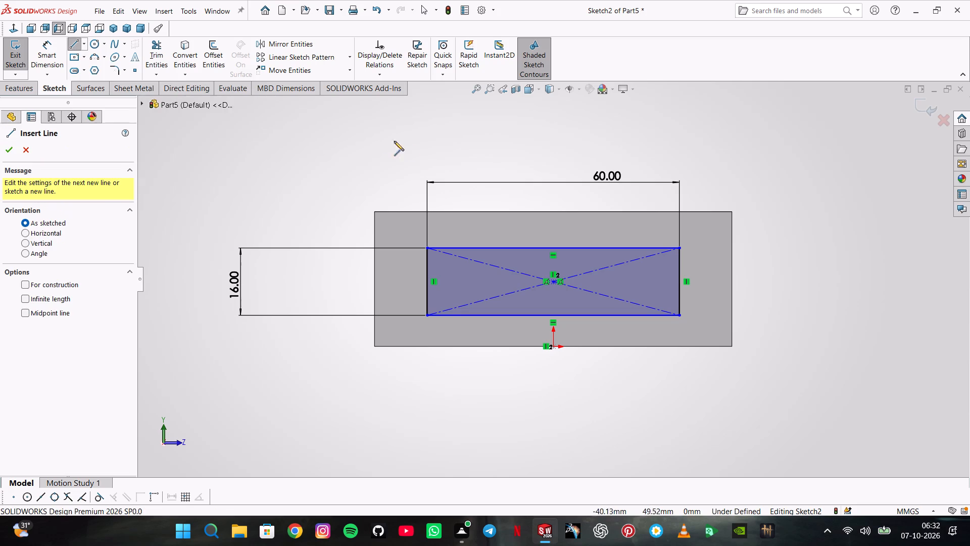
{"action": "left_click", "coordinate": [501, 213]}
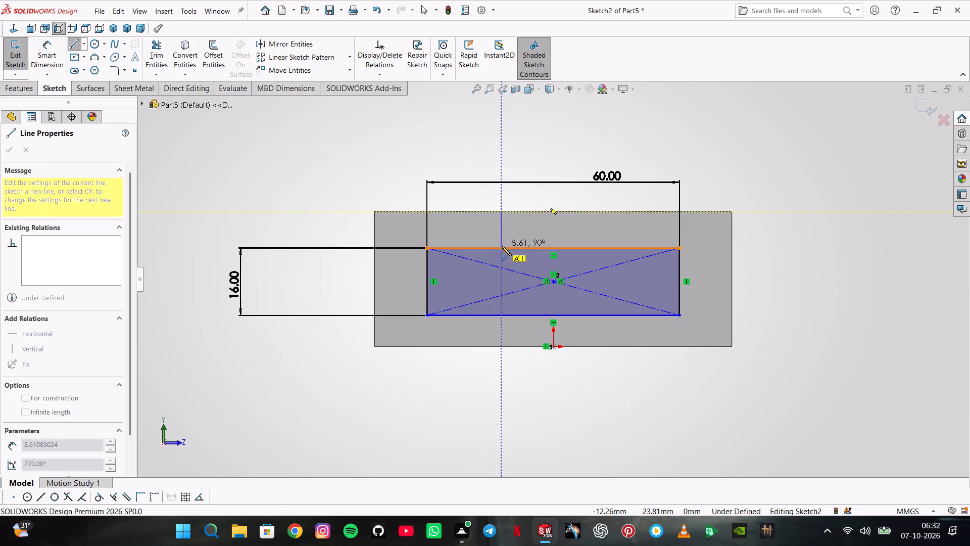
{"action": "left_click", "coordinate": [502, 250]}
{"action": "double_click", "coordinate": [533, 235]}
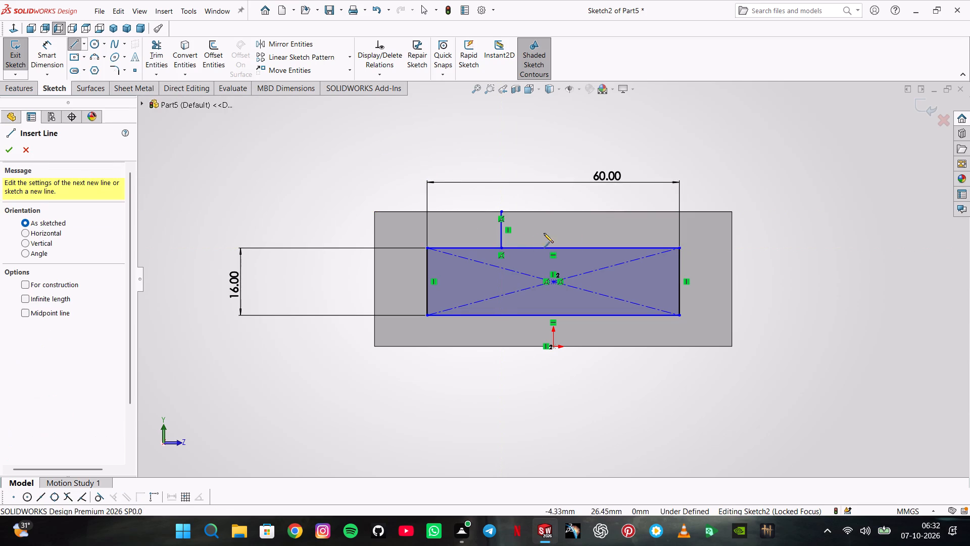
{"action": "left_click", "coordinate": [607, 212]}
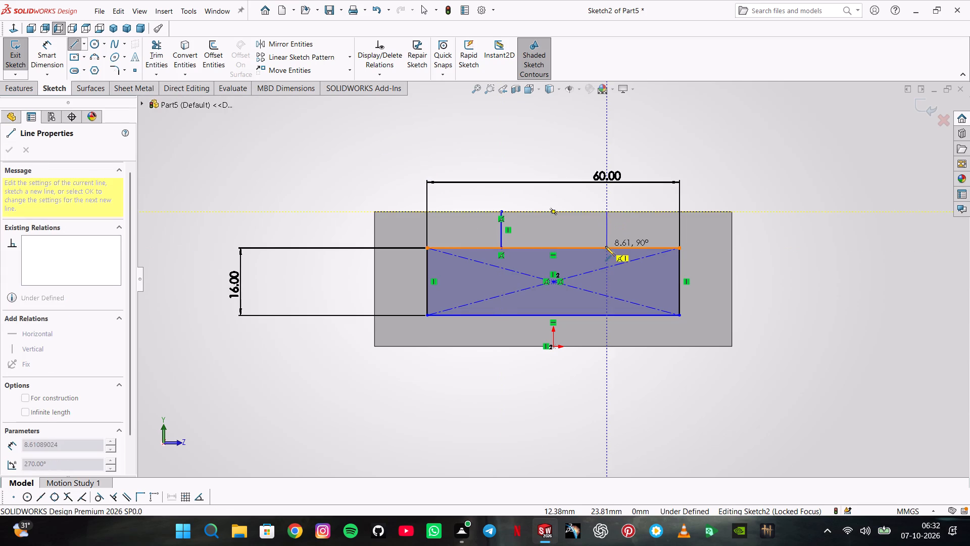
{"action": "left_click", "coordinate": [605, 246]}
{"action": "double_click", "coordinate": [626, 233]}
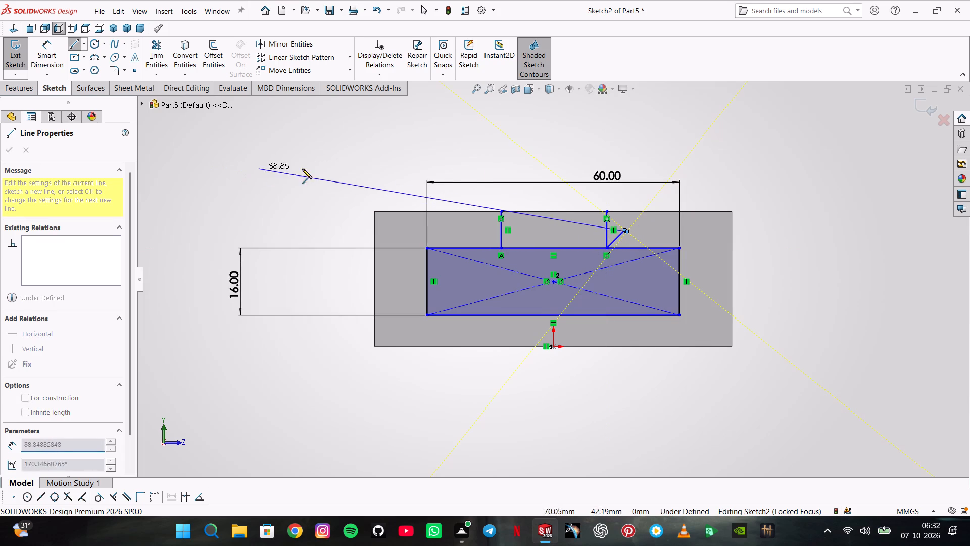
{"action": "key", "text": "Escape"}
{"action": "key", "text": "Escape"}
{"action": "key", "text": "ctrl+z"}
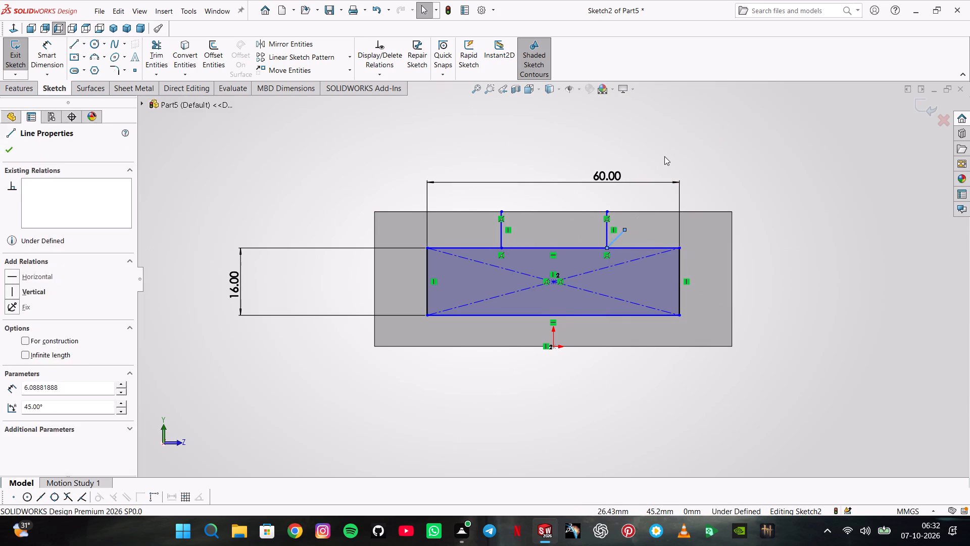
Undo the stray angled line segment at the lower end of the second vertical line.
{"action": "key", "text": "ctrl+z"}
{"action": "key", "text": "Escape"}
{"action": "key", "text": "Escape"}
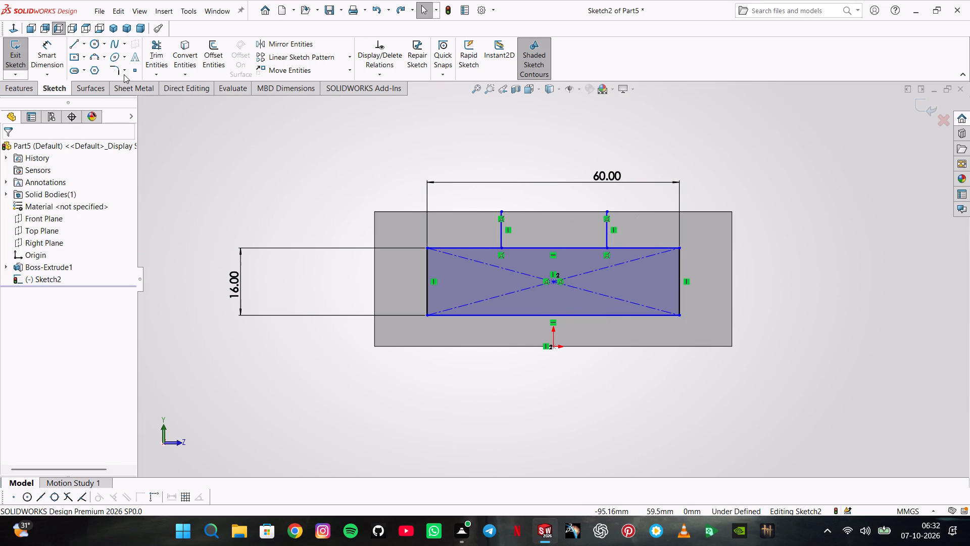
Trim away the part of the rectangle's upper side that lies between the two vertical lines.
{"action": "left_click", "coordinate": [154, 54]}
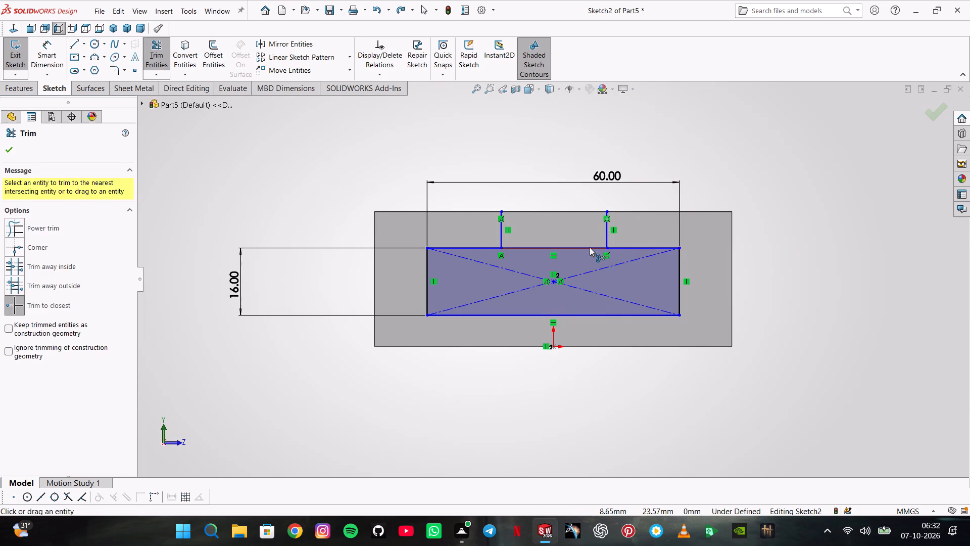
{"action": "left_click", "coordinate": [590, 247]}
Sketch a vertical construction centreline from the origin up to just above the face's upper edge.
{"action": "left_click", "coordinate": [51, 64]}
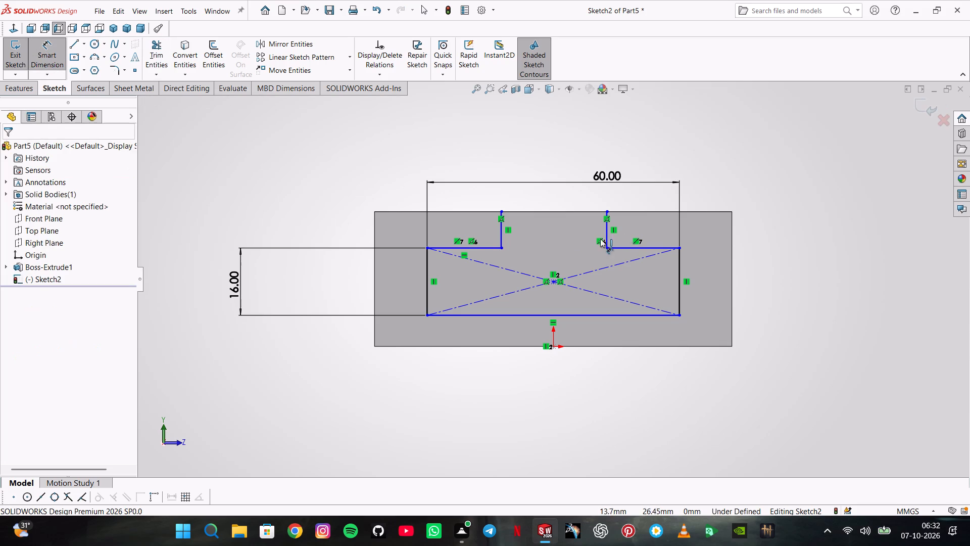
{"action": "left_click", "coordinate": [84, 45]}
{"action": "left_click", "coordinate": [95, 69]}
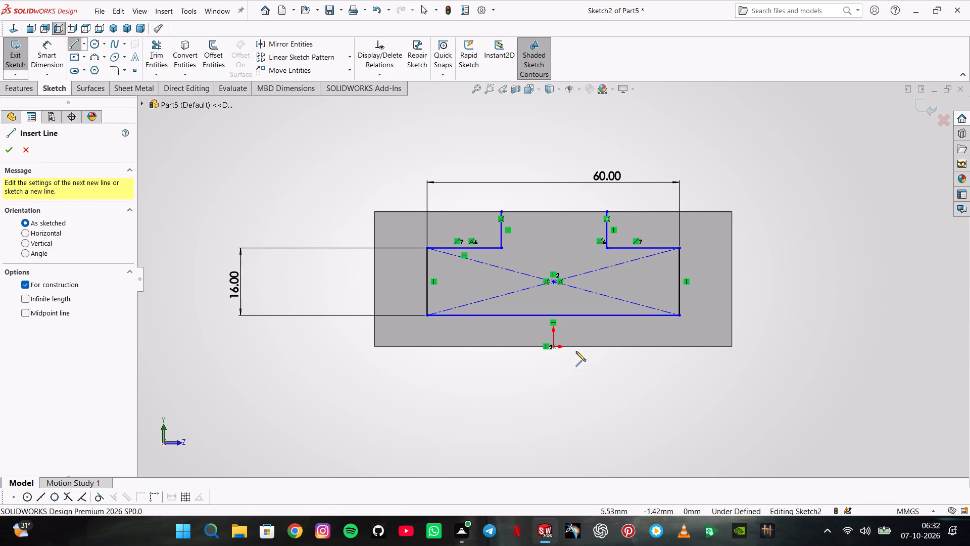
{"action": "left_click", "coordinate": [554, 348]}
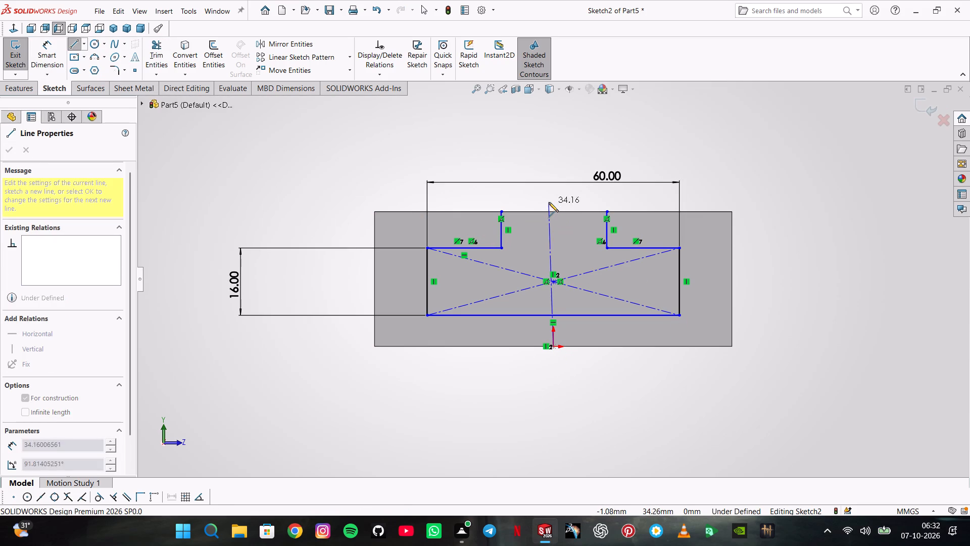
{"action": "left_click", "coordinate": [553, 192]}
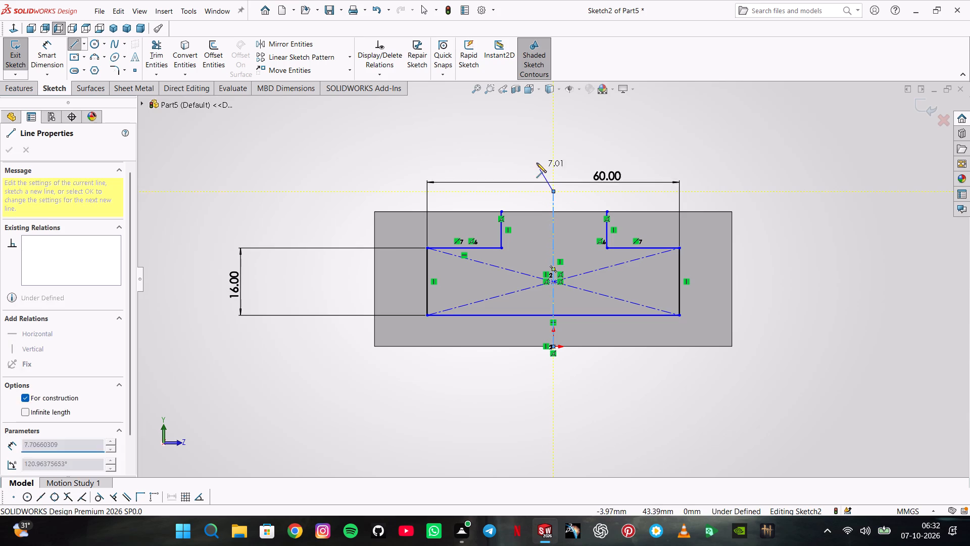
{"action": "double_click", "coordinate": [537, 163]}
Dimension the distance between the two short vertical lines at 40 mm.
{"action": "left_click", "coordinate": [46, 61]}
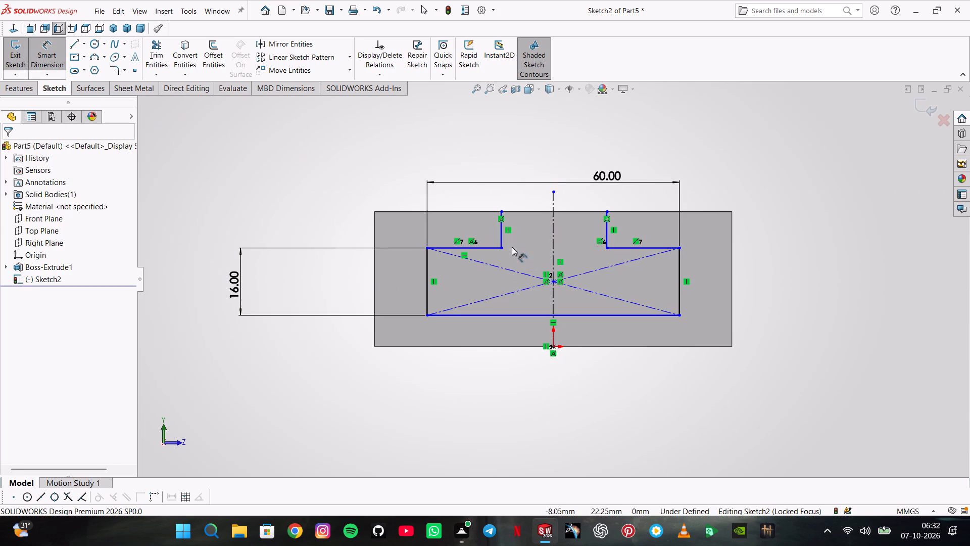
{"action": "left_click", "coordinate": [500, 237]}
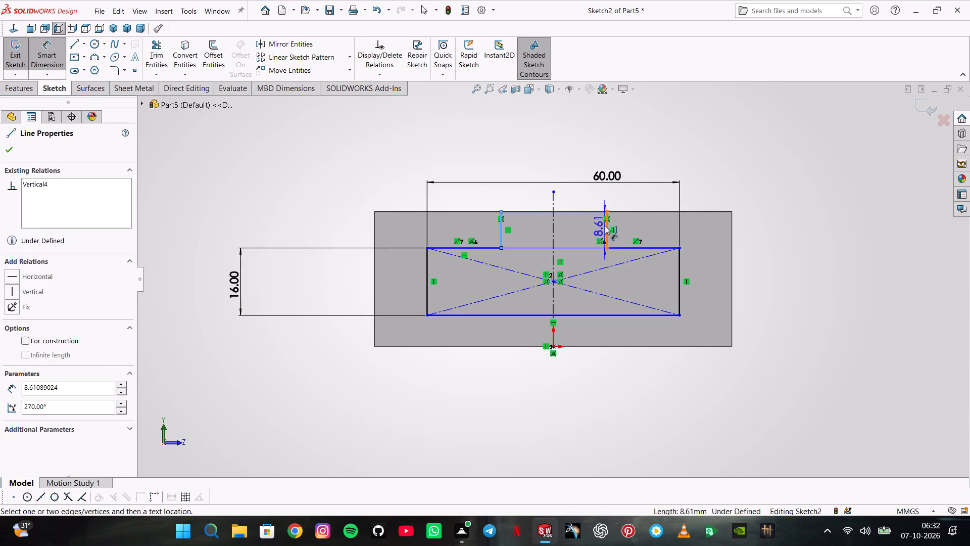
{"action": "left_click", "coordinate": [605, 225]}
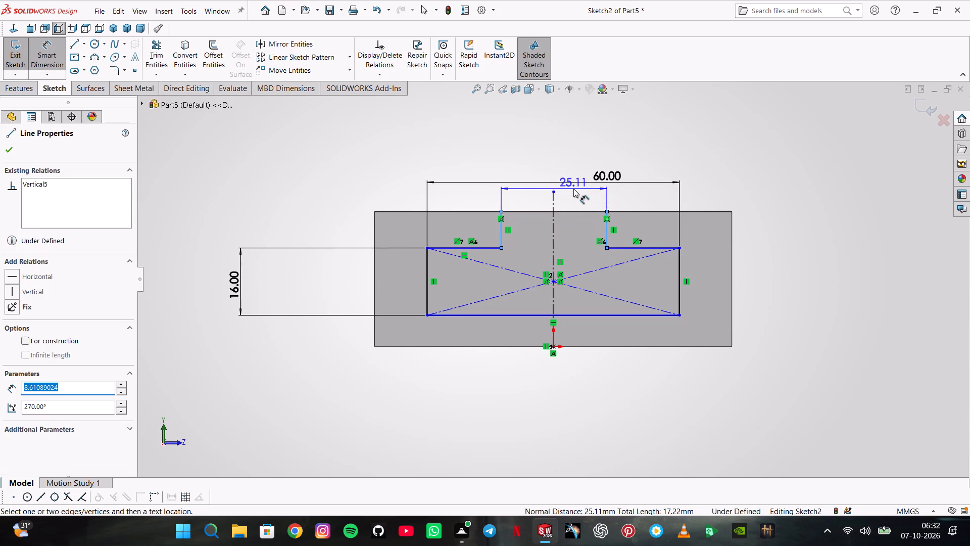
{"action": "left_click", "coordinate": [574, 192]}
{"action": "type", "text": "40"}
{"action": "key", "text": "Return"}
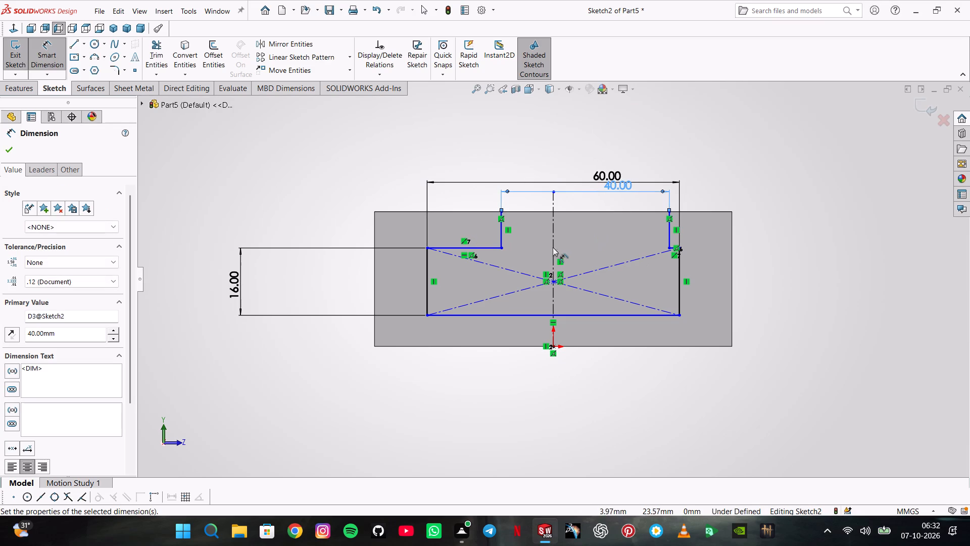
Dimension the distance from the centreline to the short vertical line on its +Z side at 40/2, giving 20 mm.
{"action": "left_click", "coordinate": [555, 239]}
{"action": "left_click", "coordinate": [671, 240]}
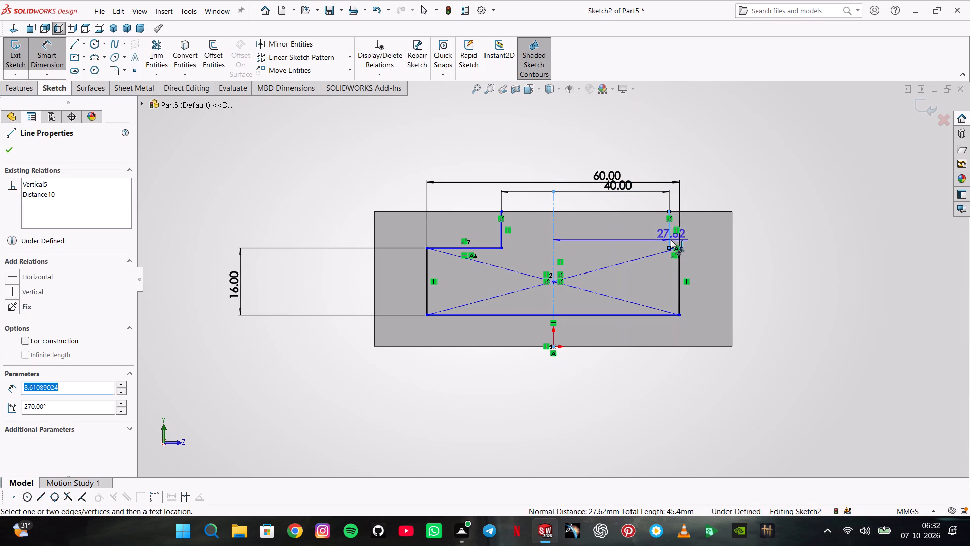
{"action": "left_click", "coordinate": [629, 404]}
{"action": "type", "text": "40"}
{"action": "type", "text": "/2"}
{"action": "key", "text": "Return"}
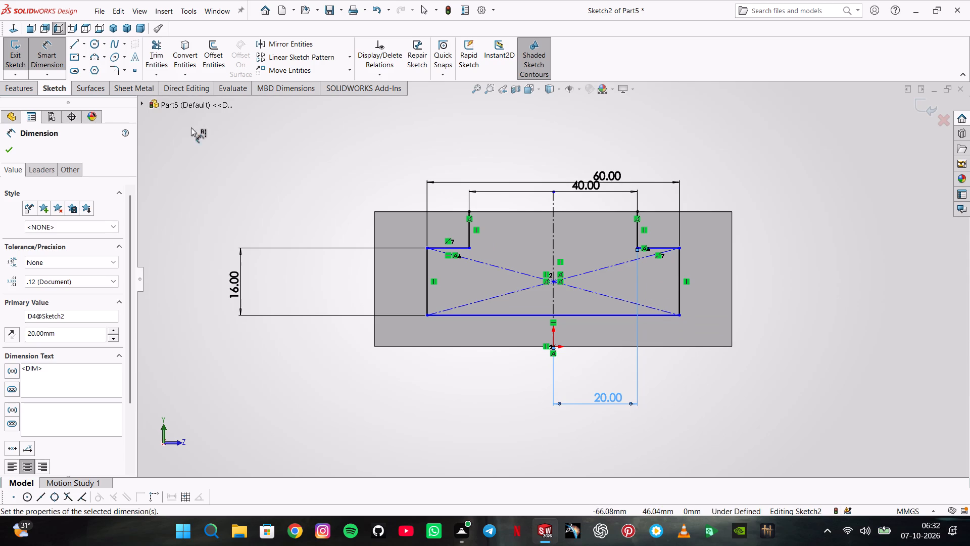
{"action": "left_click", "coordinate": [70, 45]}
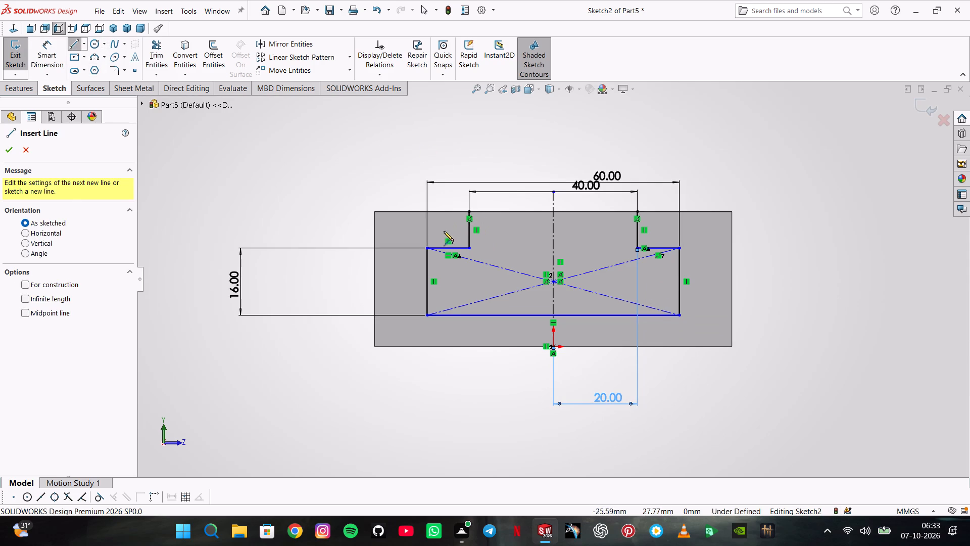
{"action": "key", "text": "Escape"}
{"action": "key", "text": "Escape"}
Convert the outer edges of the block's end face into sketch entities.
{"action": "left_click", "coordinate": [390, 230]}
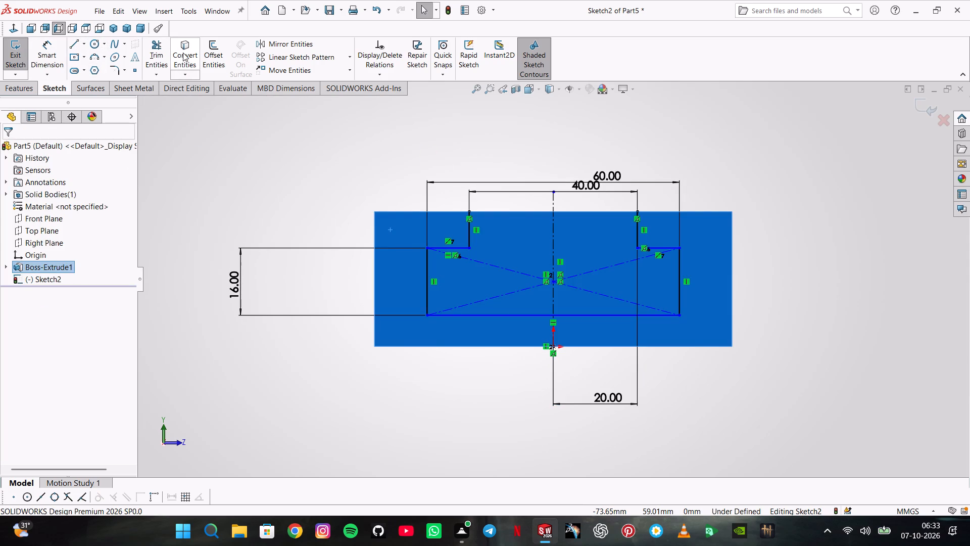
{"action": "left_click", "coordinate": [190, 57]}
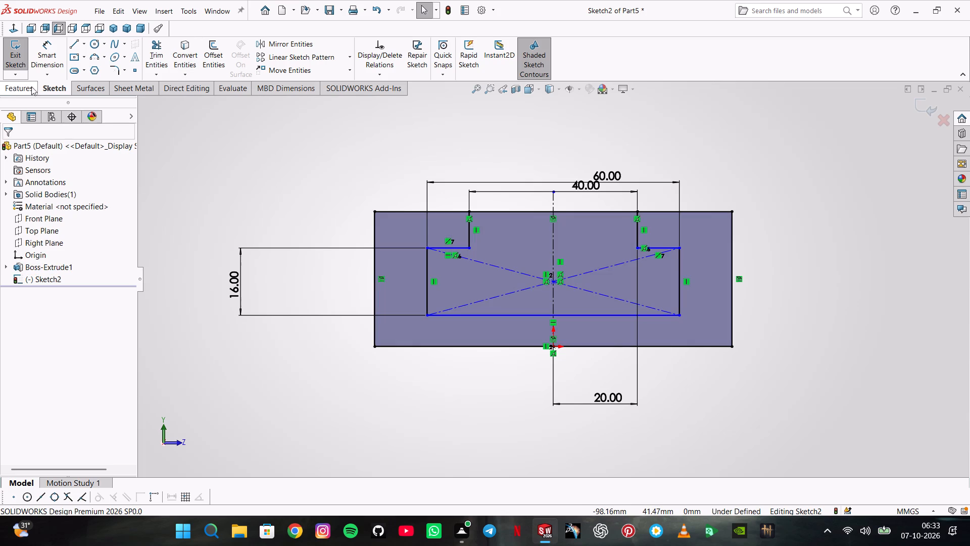
{"action": "left_click", "coordinate": [355, 120]}
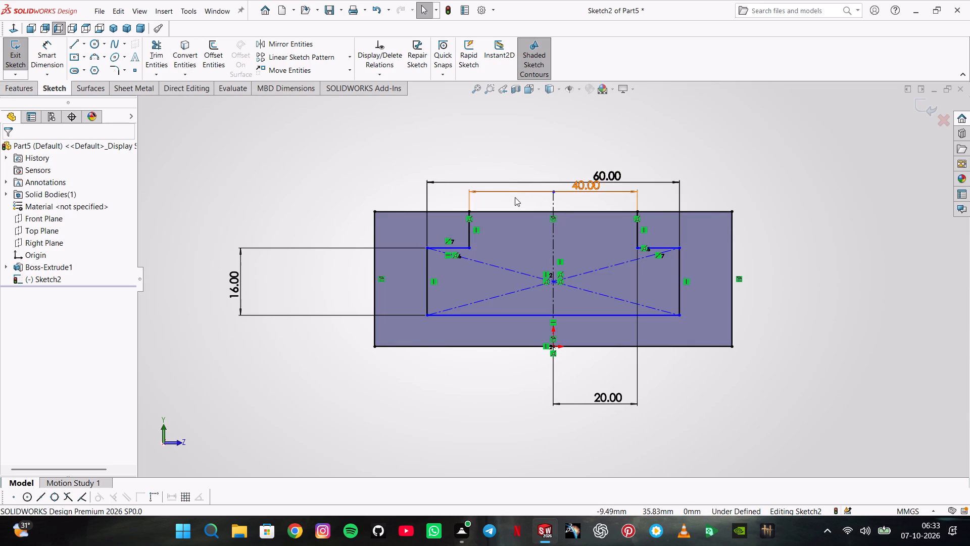
Trim the converted face outline, keeping only the upper segment between the two vertical lines so the stepped profile is closed.
{"action": "scroll", "coordinate": [519, 200], "scroll_direction": "down", "scroll_amount": 5}
{"action": "scroll", "coordinate": [591, 246], "scroll_direction": "up", "scroll_amount": 3}
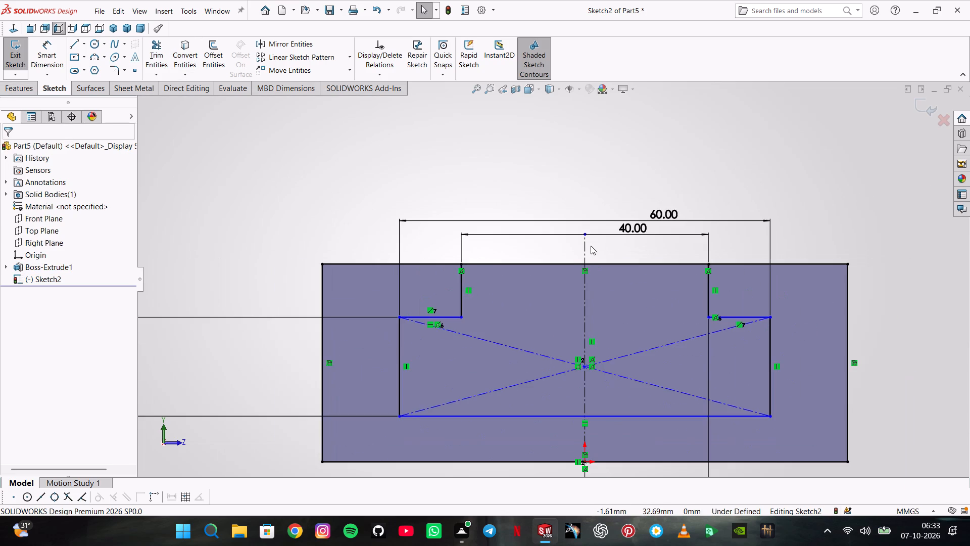
{"action": "scroll", "coordinate": [591, 246], "scroll_direction": "up", "scroll_amount": 2}
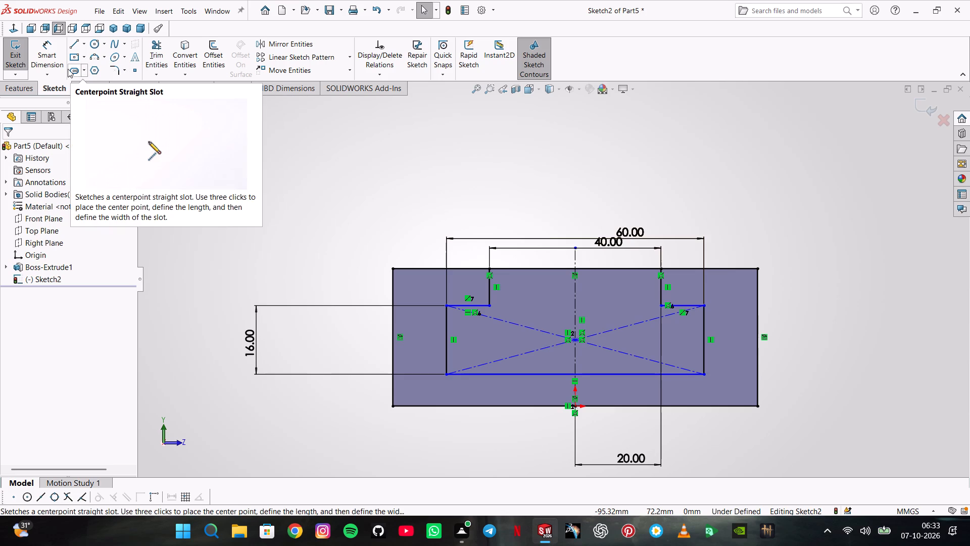
{"action": "left_click", "coordinate": [161, 55]}
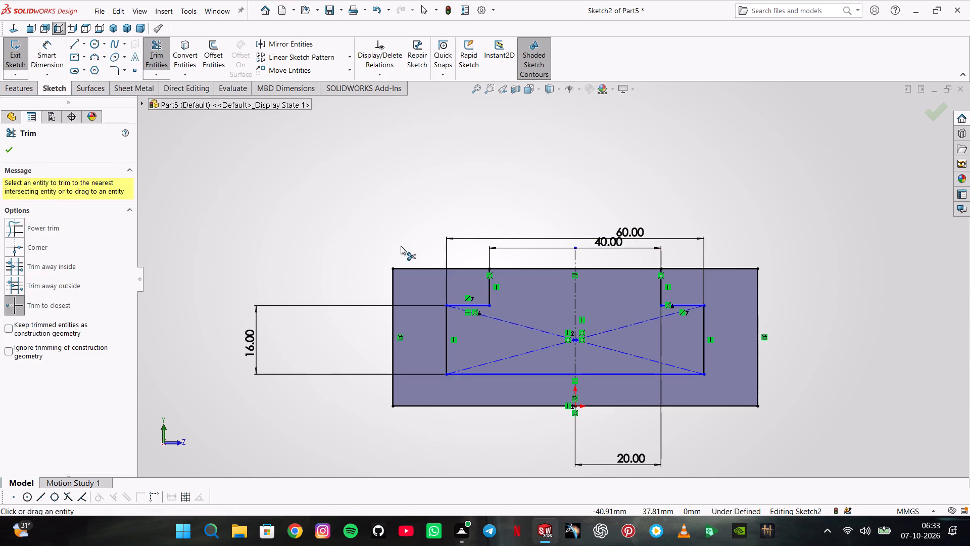
{"action": "left_click", "coordinate": [422, 270]}
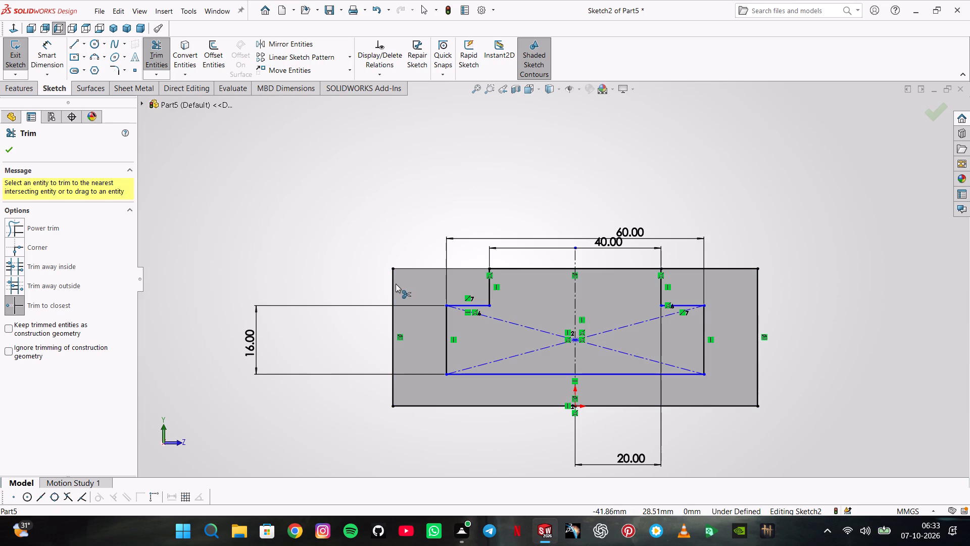
{"action": "left_click", "coordinate": [393, 285]}
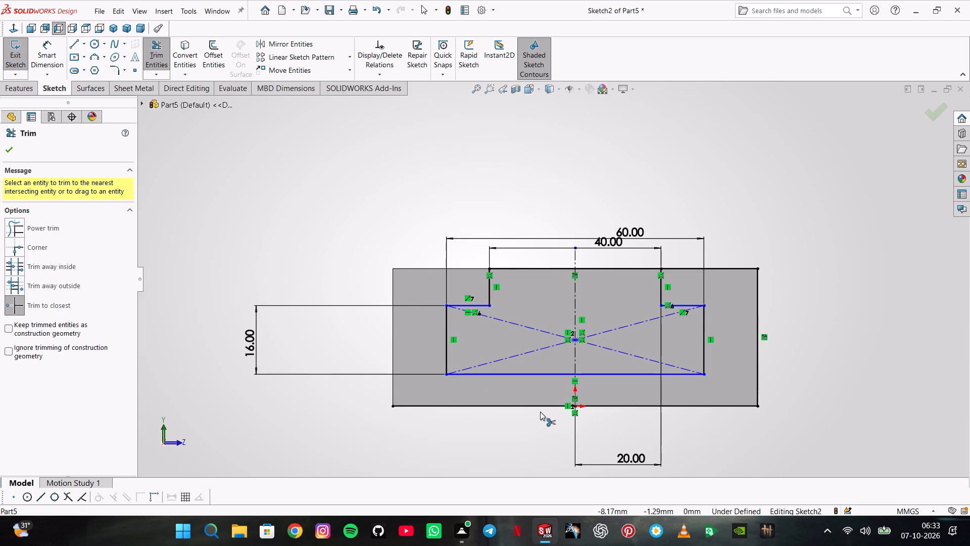
{"action": "left_click", "coordinate": [540, 410]}
{"action": "left_click", "coordinate": [541, 407]}
{"action": "left_click", "coordinate": [620, 411]}
{"action": "left_click", "coordinate": [623, 409]}
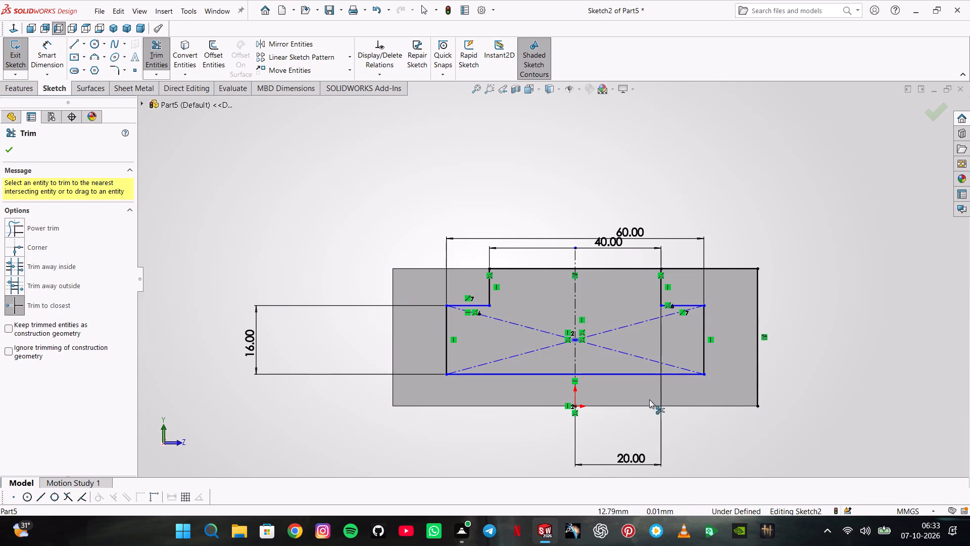
{"action": "left_click", "coordinate": [758, 354]}
{"action": "left_click", "coordinate": [736, 257]}
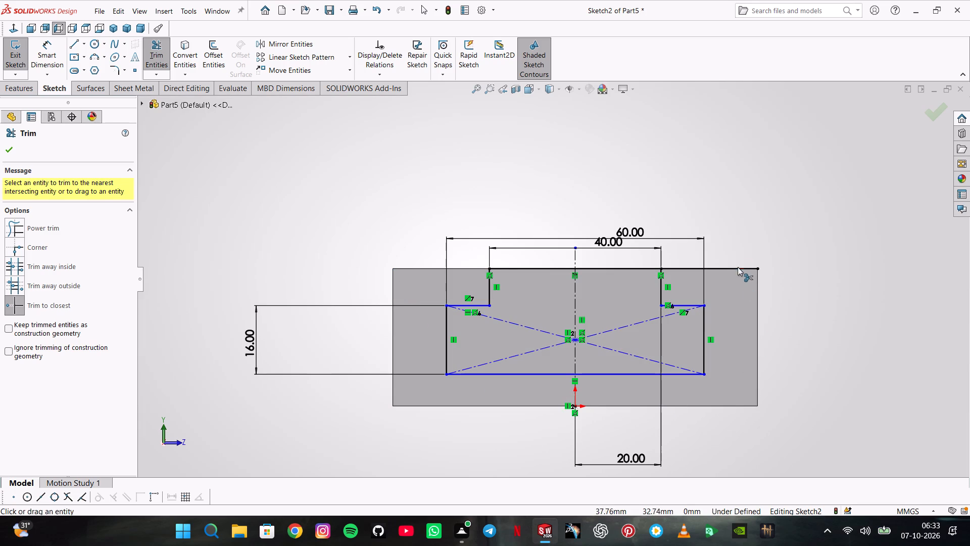
{"action": "left_click", "coordinate": [740, 271]}
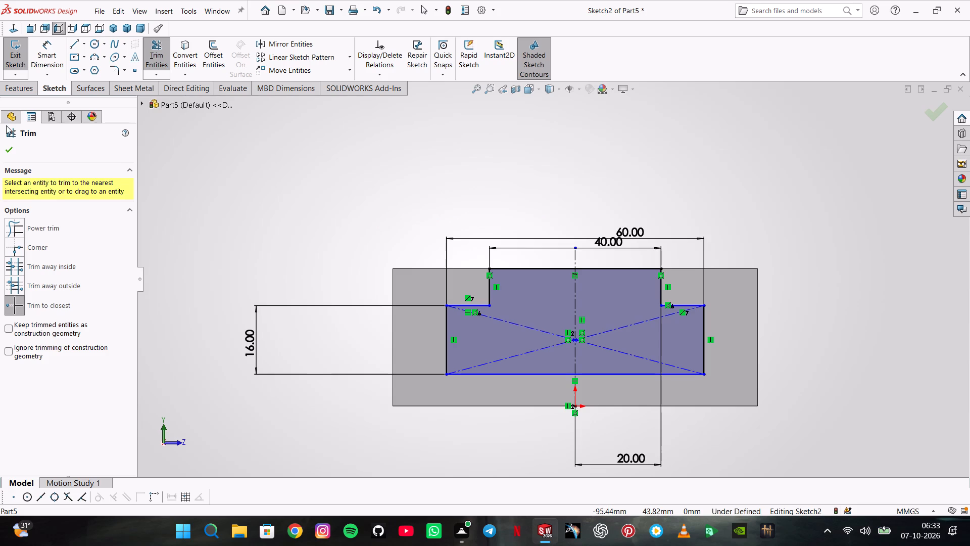
{"action": "left_click", "coordinate": [3, 154]}
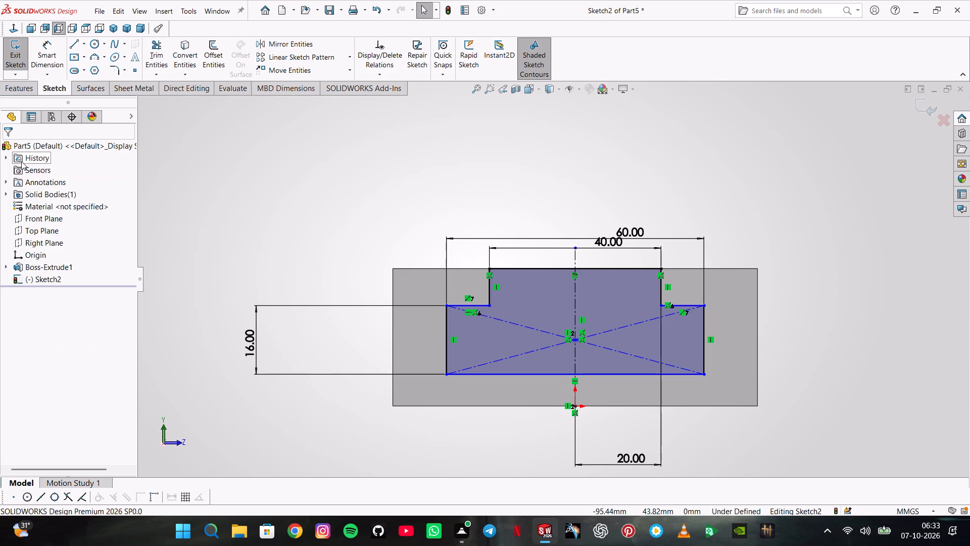
Dimension the rectangle's centre point from the face's upper edge at 32/2, giving 16 mm.
{"action": "left_click", "coordinate": [54, 56]}
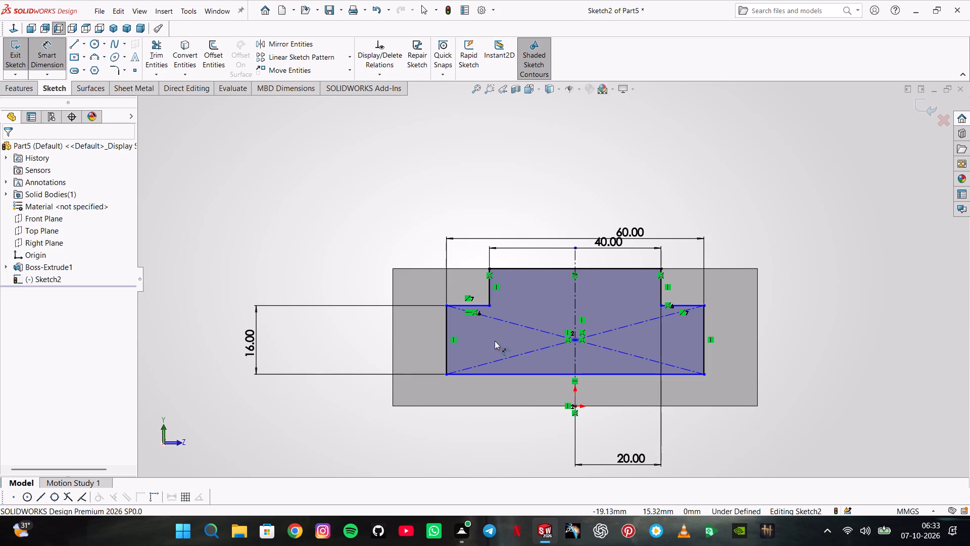
{"action": "left_click", "coordinate": [576, 339]}
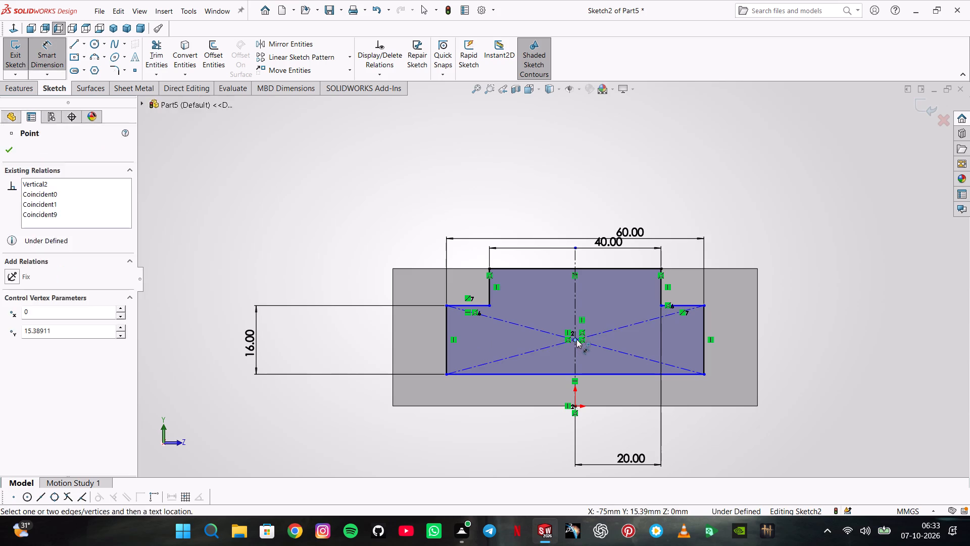
{"action": "left_click", "coordinate": [455, 269]}
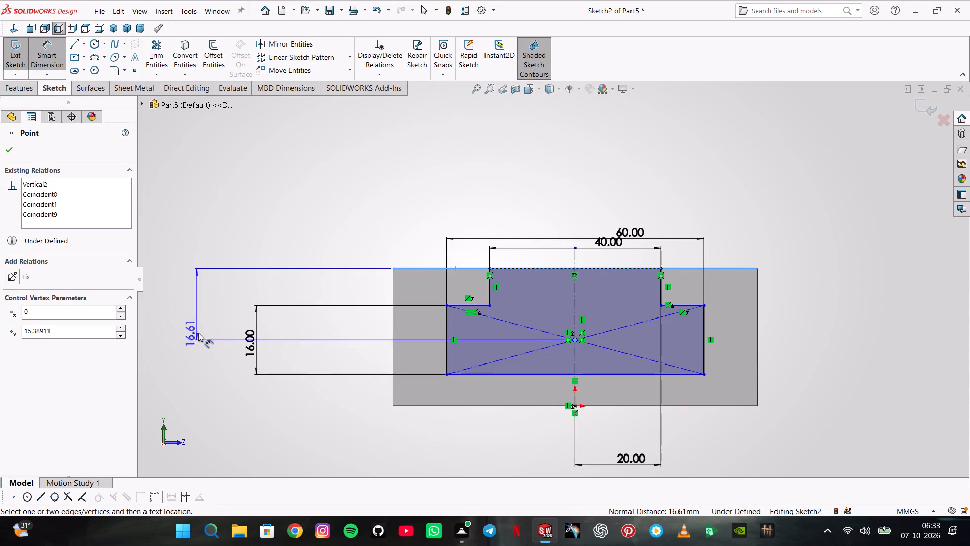
{"action": "left_click", "coordinate": [224, 305]}
{"action": "type", "text": "32/2"}
{"action": "key", "text": "Return"}
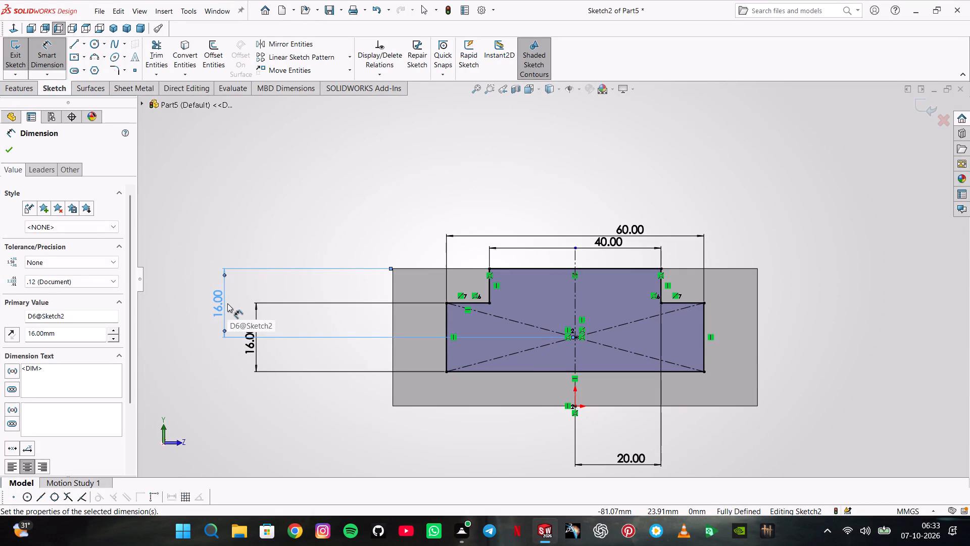
{"action": "left_click", "coordinate": [13, 142]}
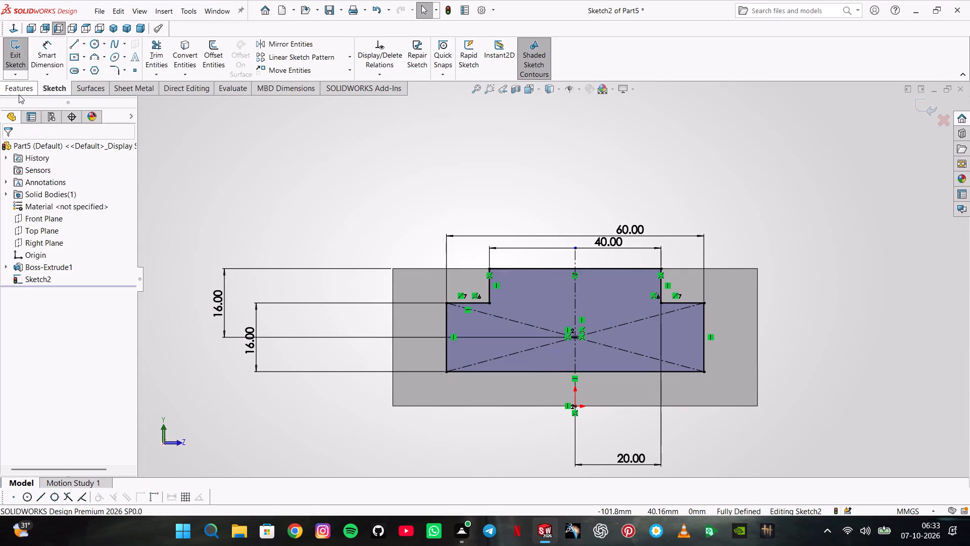
Cut-extrude the stepped slot profile with the Through All - Both end condition.
{"action": "left_click", "coordinate": [19, 95]}
{"action": "left_click", "coordinate": [214, 52]}
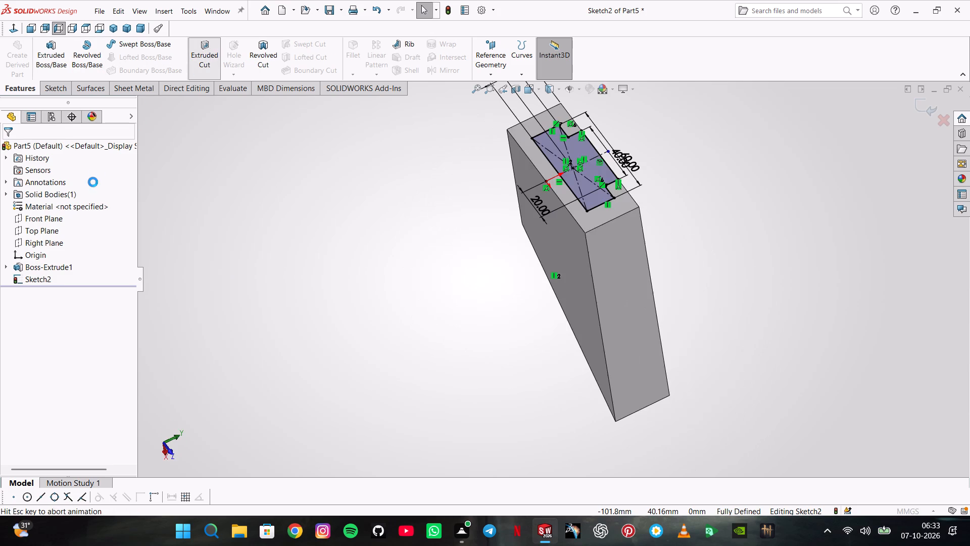
{"action": "left_click", "coordinate": [94, 216]}
{"action": "left_click", "coordinate": [97, 247]}
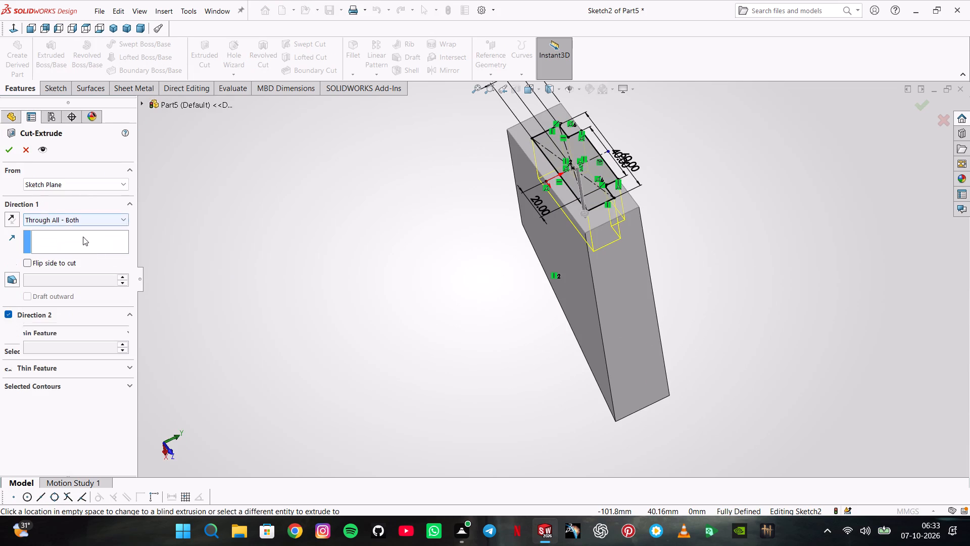
{"action": "left_click", "coordinate": [9, 157]}
Examine the stepped slot cut through the block from several angles.
{"action": "left_click", "coordinate": [307, 277]}
{"action": "middle_click_drag", "start_coordinate": [307, 277], "coordinate": [244, 477]}
{"action": "right_click_drag", "start_coordinate": [264, 426], "coordinate": [244, 477]}
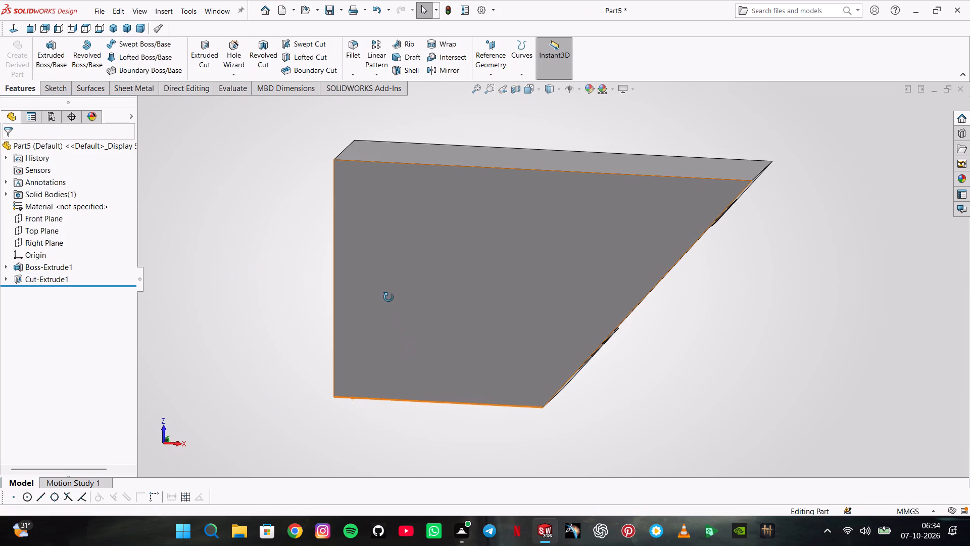
{"action": "middle_click_drag", "start_coordinate": [716, 327], "coordinate": [730, 220]}
{"action": "scroll", "coordinate": [716, 327], "scroll_direction": "up", "scroll_amount": 1}
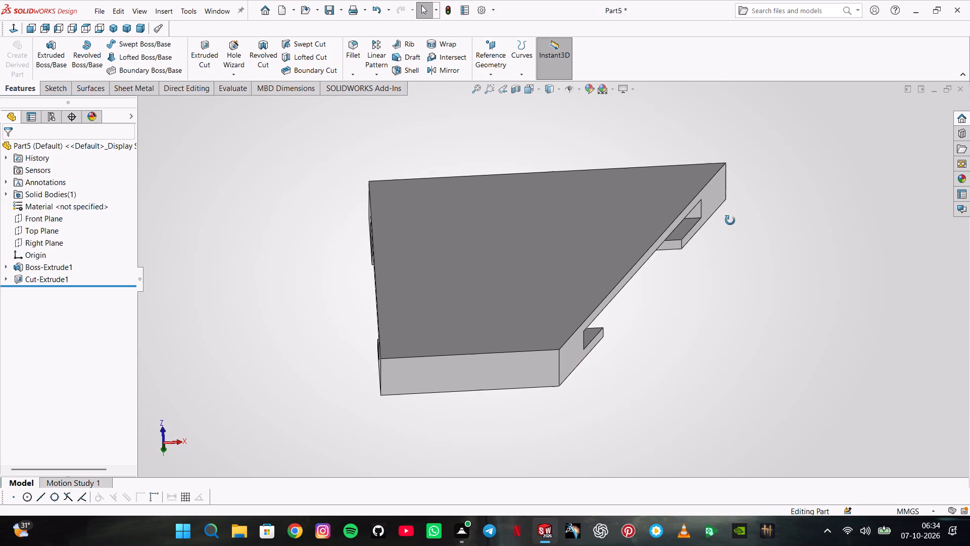
{"action": "left_click", "coordinate": [749, 239]}
{"action": "scroll", "coordinate": [700, 284], "scroll_direction": "up", "scroll_amount": 1}
{"action": "middle_click_drag", "start_coordinate": [700, 284], "coordinate": [690, 249]}
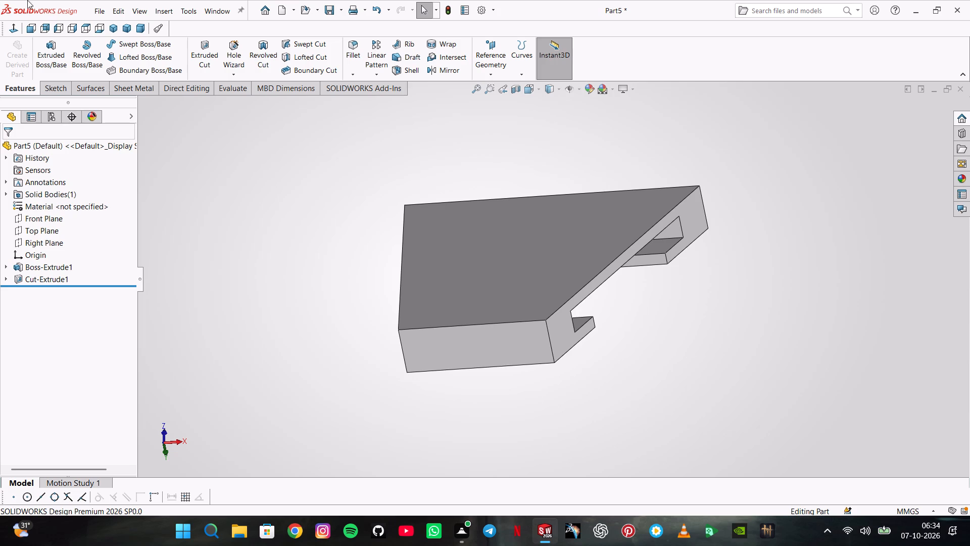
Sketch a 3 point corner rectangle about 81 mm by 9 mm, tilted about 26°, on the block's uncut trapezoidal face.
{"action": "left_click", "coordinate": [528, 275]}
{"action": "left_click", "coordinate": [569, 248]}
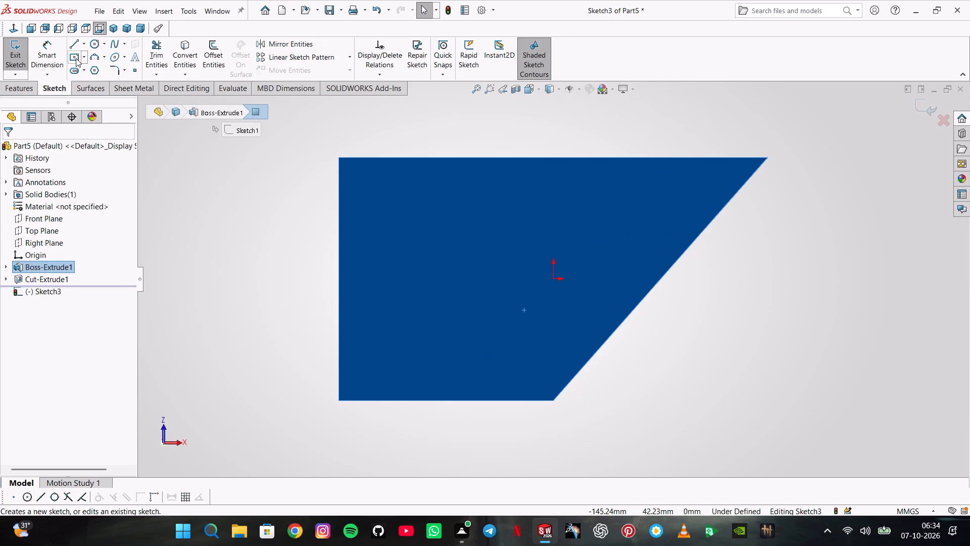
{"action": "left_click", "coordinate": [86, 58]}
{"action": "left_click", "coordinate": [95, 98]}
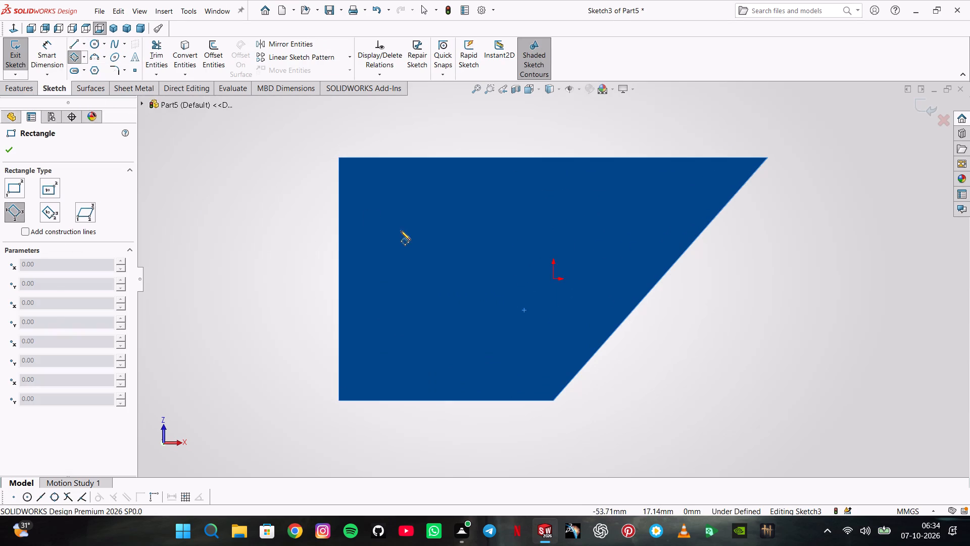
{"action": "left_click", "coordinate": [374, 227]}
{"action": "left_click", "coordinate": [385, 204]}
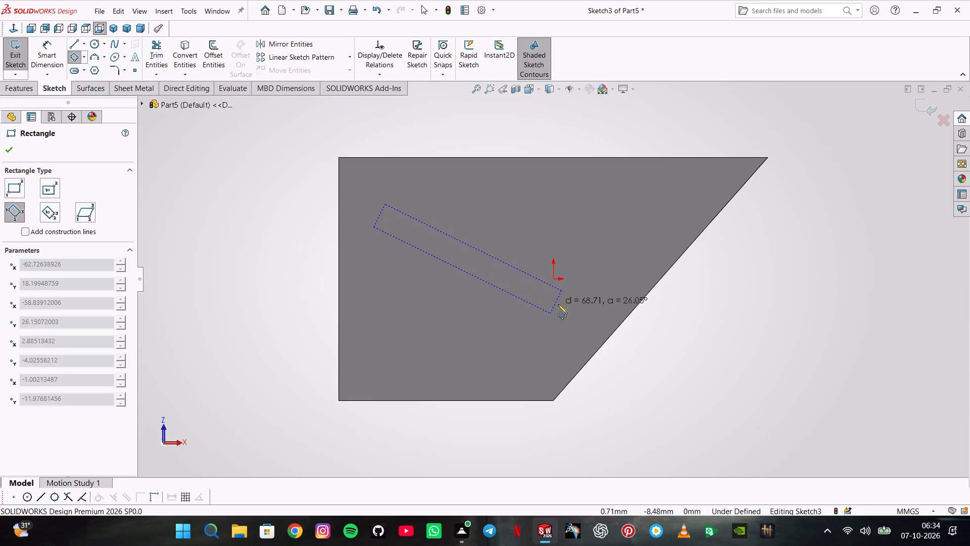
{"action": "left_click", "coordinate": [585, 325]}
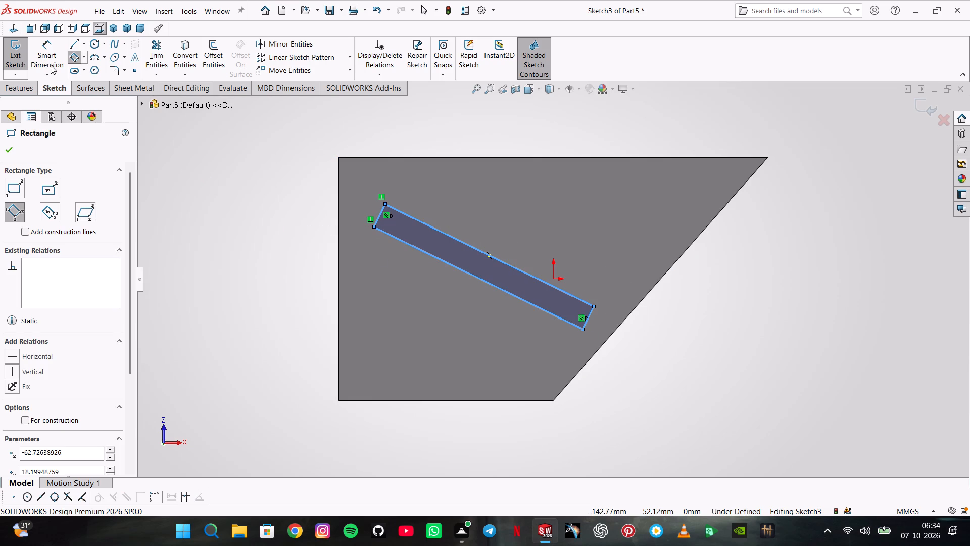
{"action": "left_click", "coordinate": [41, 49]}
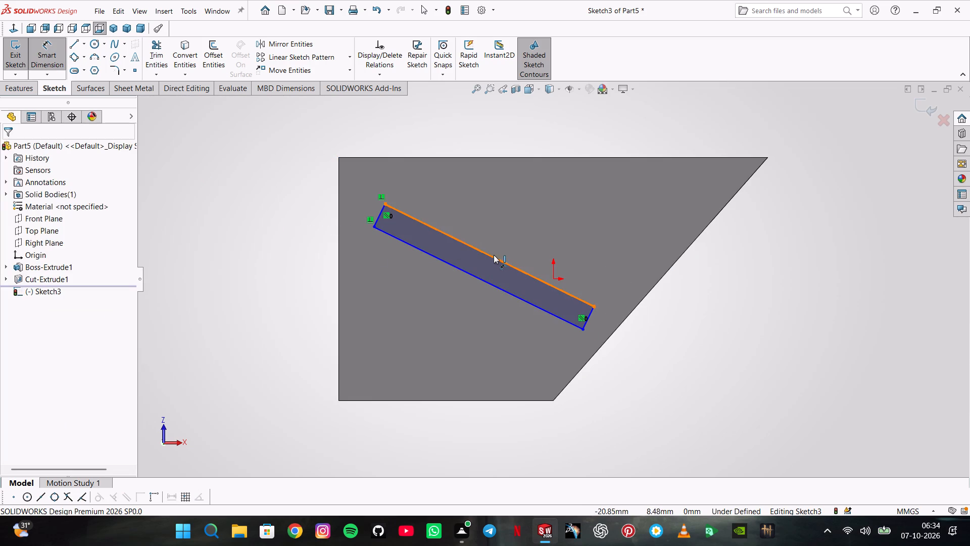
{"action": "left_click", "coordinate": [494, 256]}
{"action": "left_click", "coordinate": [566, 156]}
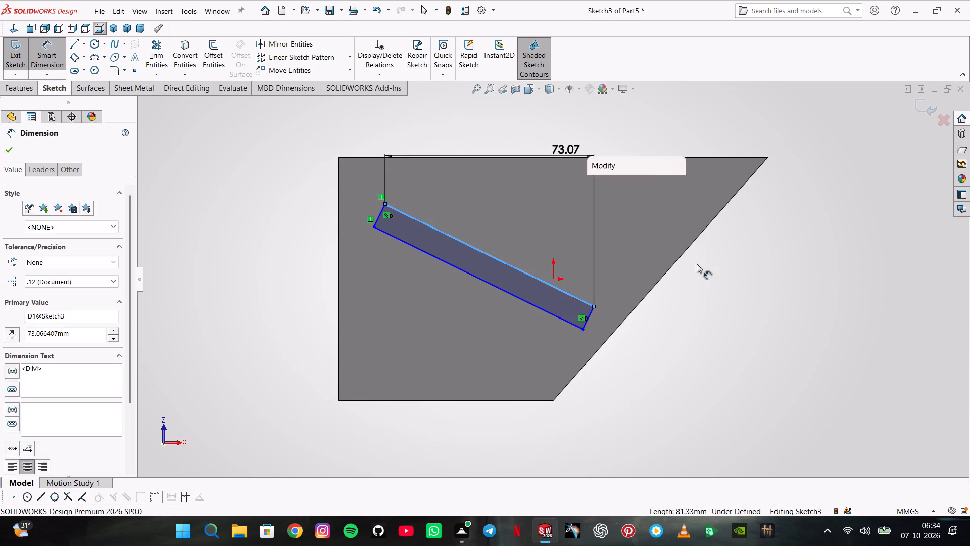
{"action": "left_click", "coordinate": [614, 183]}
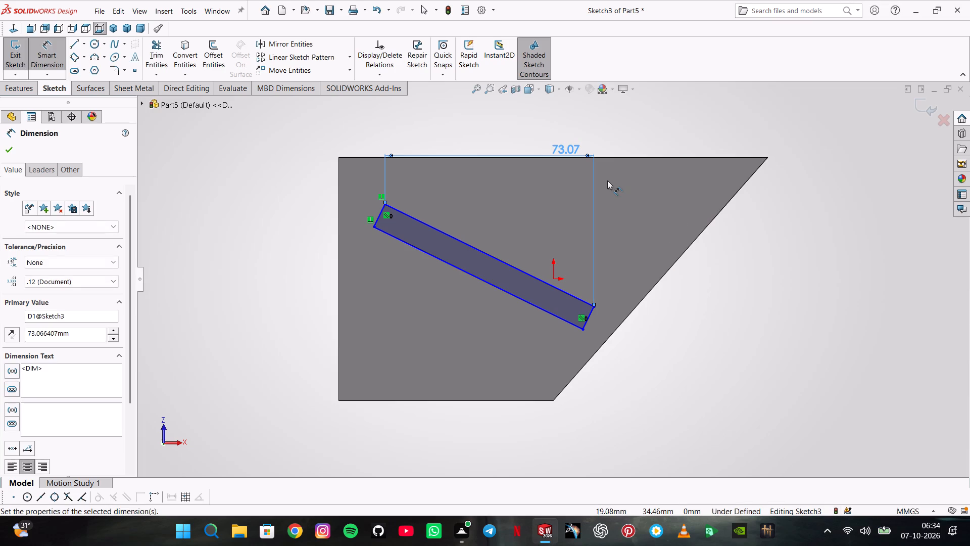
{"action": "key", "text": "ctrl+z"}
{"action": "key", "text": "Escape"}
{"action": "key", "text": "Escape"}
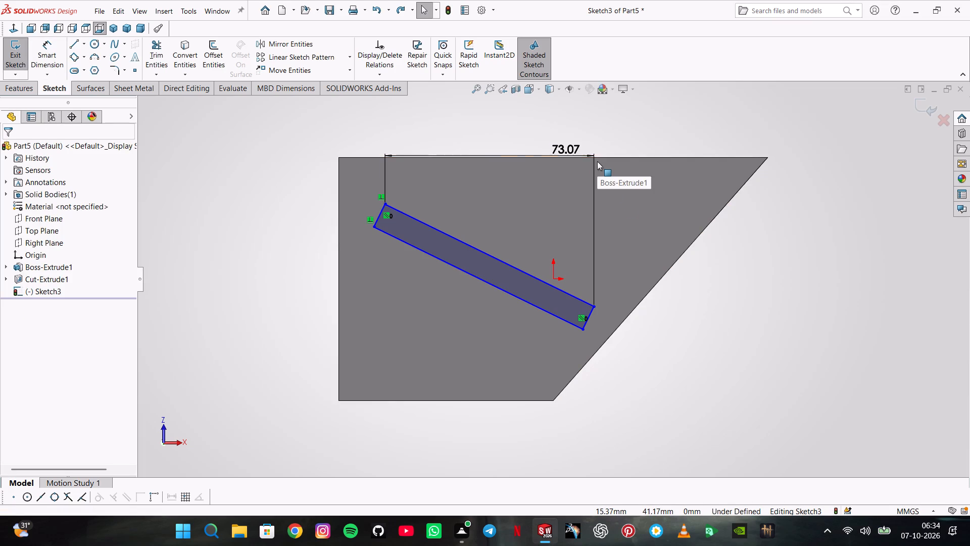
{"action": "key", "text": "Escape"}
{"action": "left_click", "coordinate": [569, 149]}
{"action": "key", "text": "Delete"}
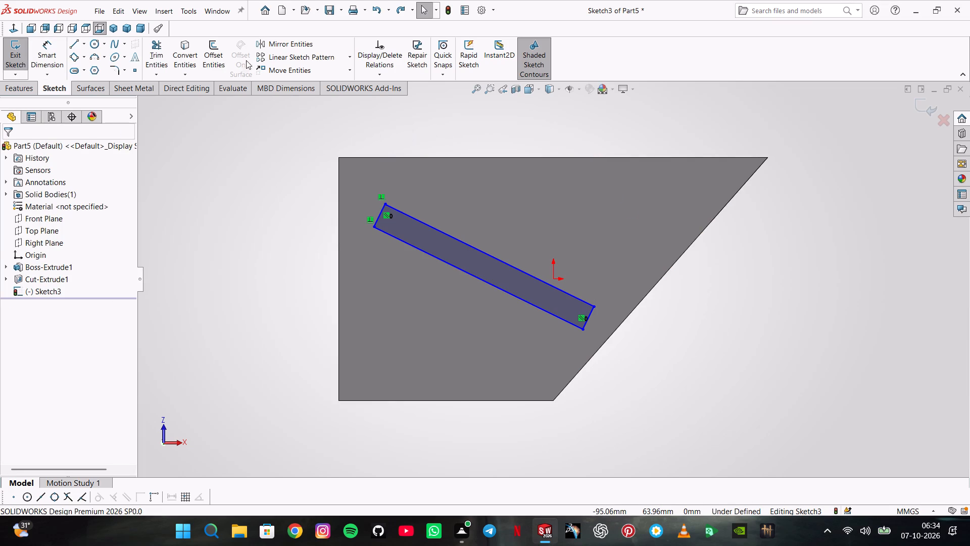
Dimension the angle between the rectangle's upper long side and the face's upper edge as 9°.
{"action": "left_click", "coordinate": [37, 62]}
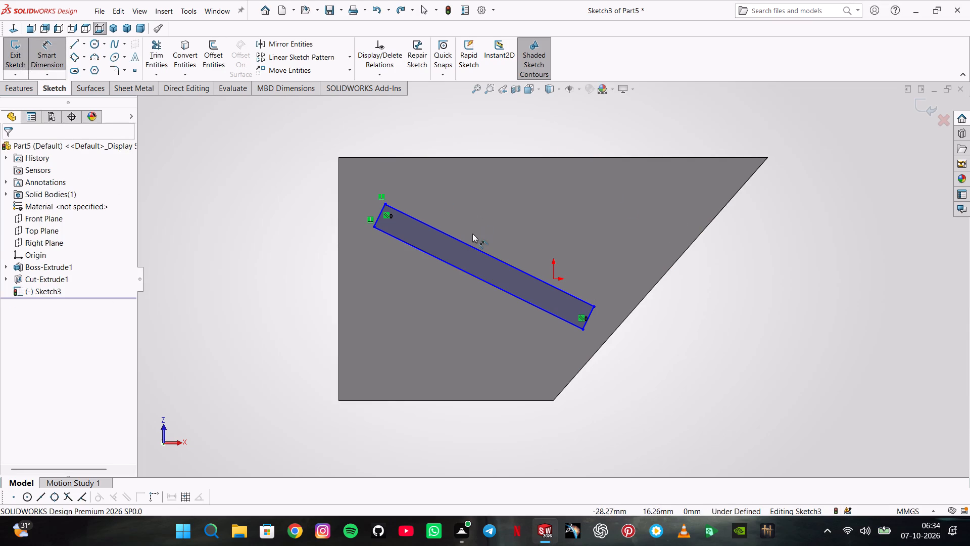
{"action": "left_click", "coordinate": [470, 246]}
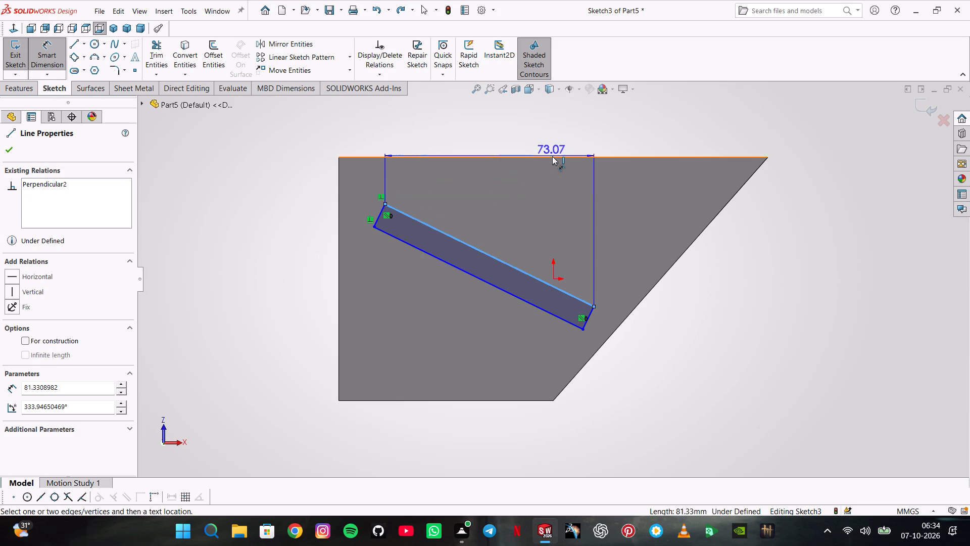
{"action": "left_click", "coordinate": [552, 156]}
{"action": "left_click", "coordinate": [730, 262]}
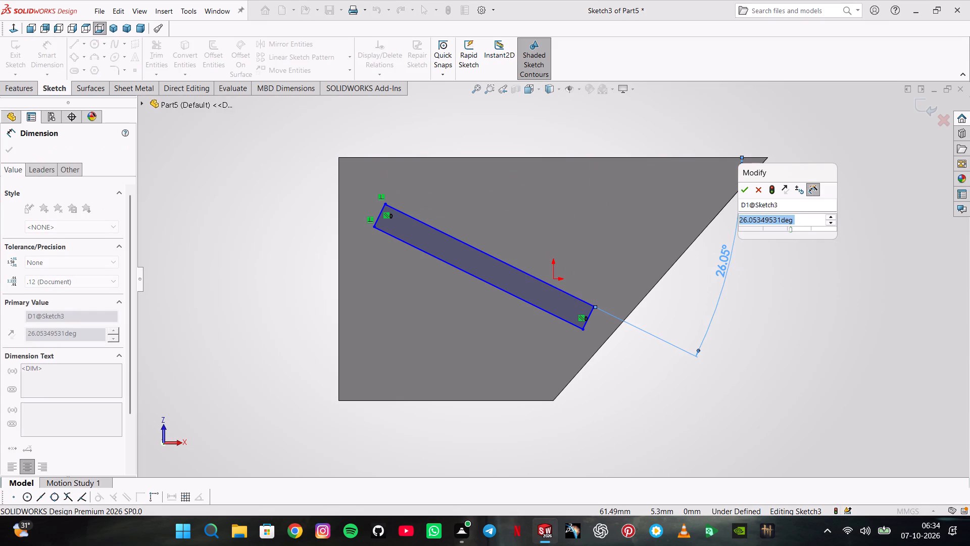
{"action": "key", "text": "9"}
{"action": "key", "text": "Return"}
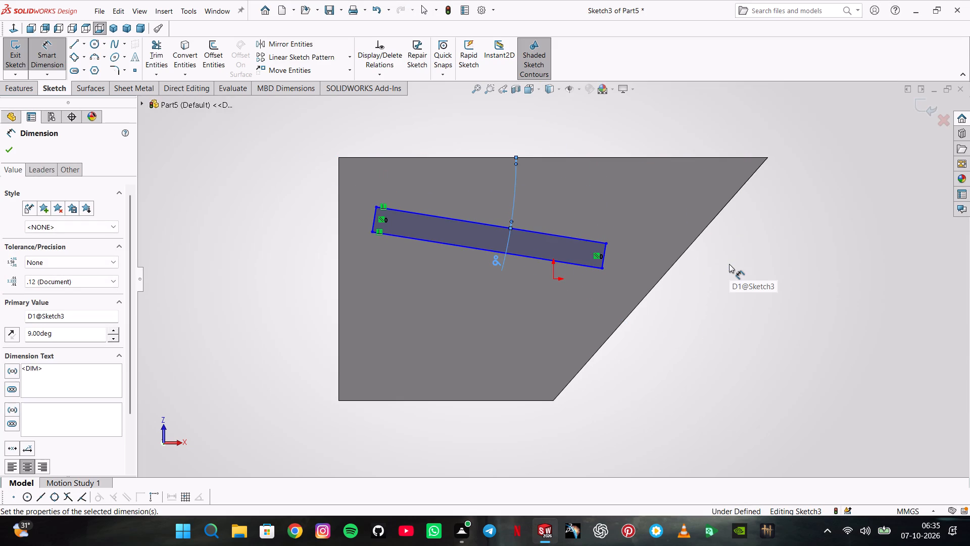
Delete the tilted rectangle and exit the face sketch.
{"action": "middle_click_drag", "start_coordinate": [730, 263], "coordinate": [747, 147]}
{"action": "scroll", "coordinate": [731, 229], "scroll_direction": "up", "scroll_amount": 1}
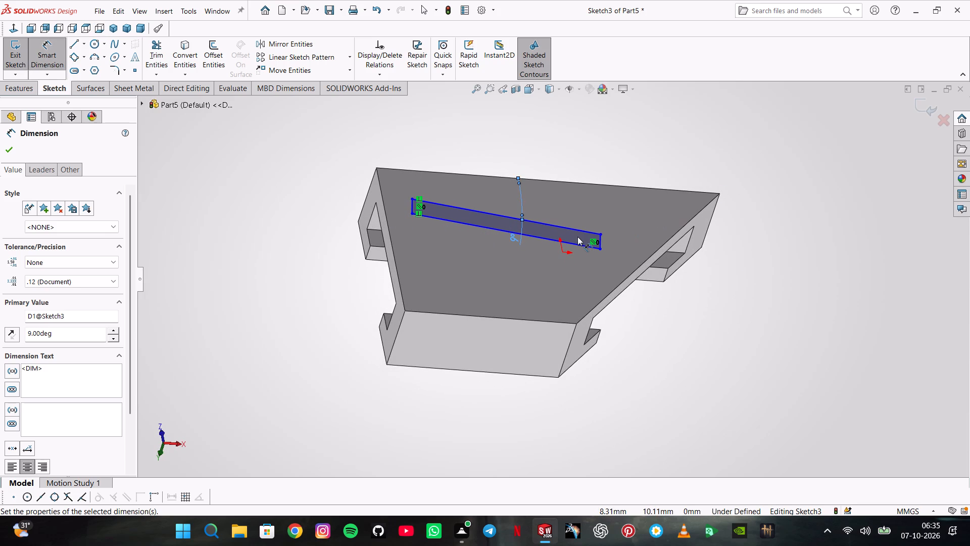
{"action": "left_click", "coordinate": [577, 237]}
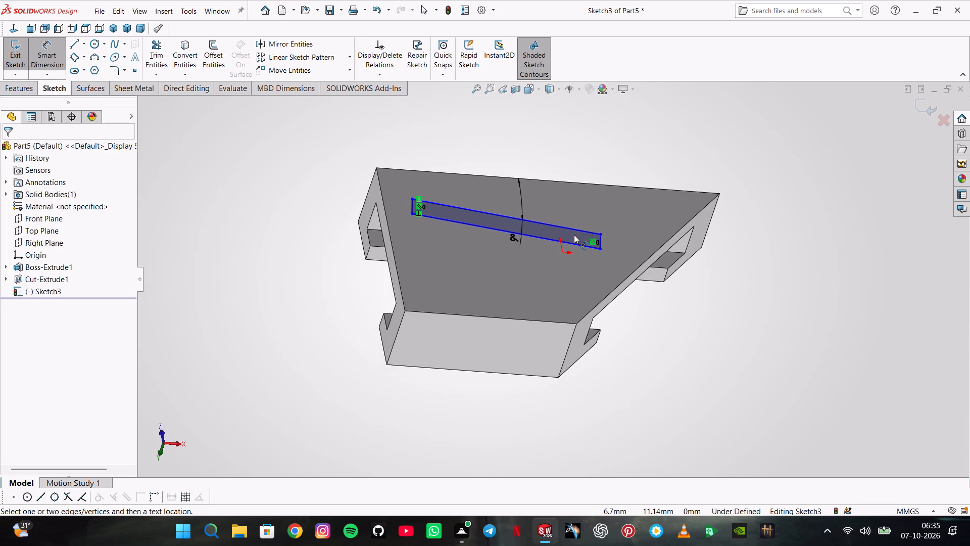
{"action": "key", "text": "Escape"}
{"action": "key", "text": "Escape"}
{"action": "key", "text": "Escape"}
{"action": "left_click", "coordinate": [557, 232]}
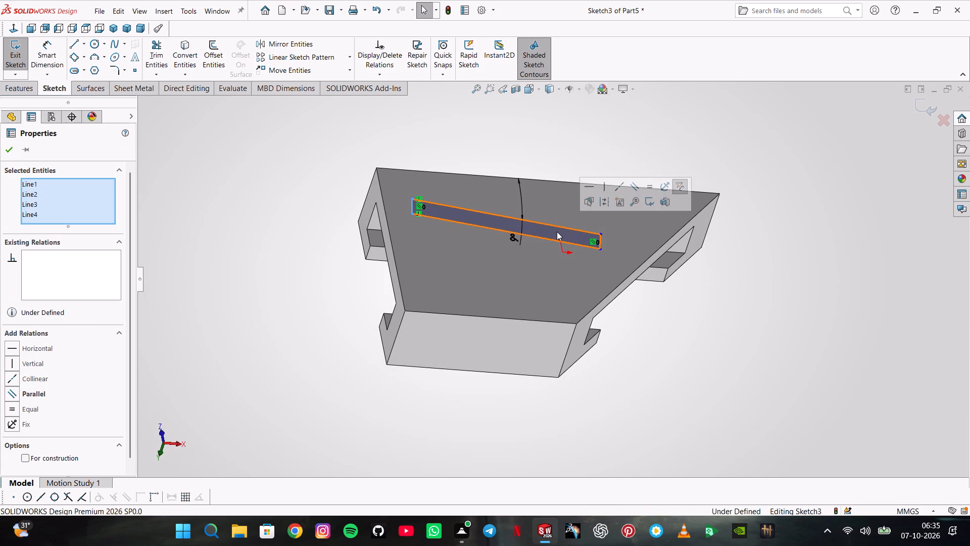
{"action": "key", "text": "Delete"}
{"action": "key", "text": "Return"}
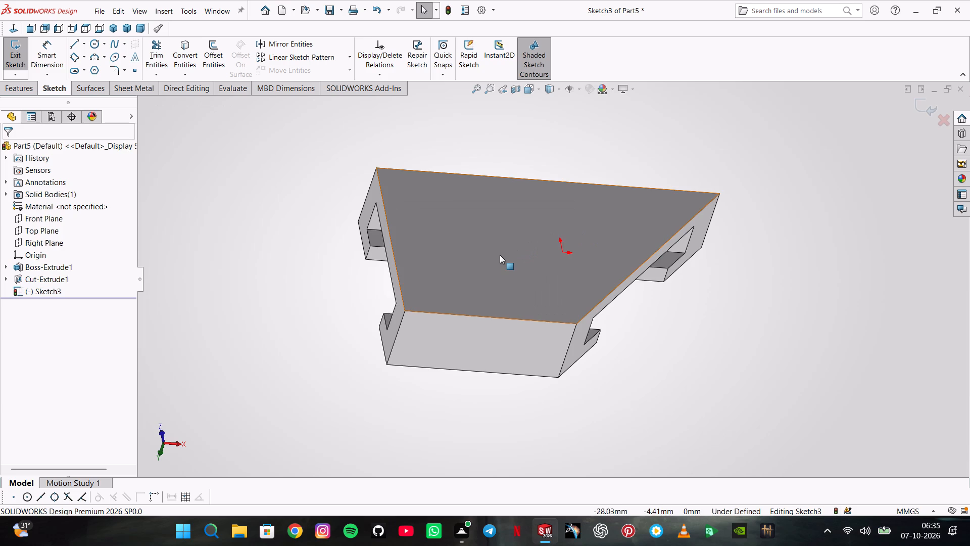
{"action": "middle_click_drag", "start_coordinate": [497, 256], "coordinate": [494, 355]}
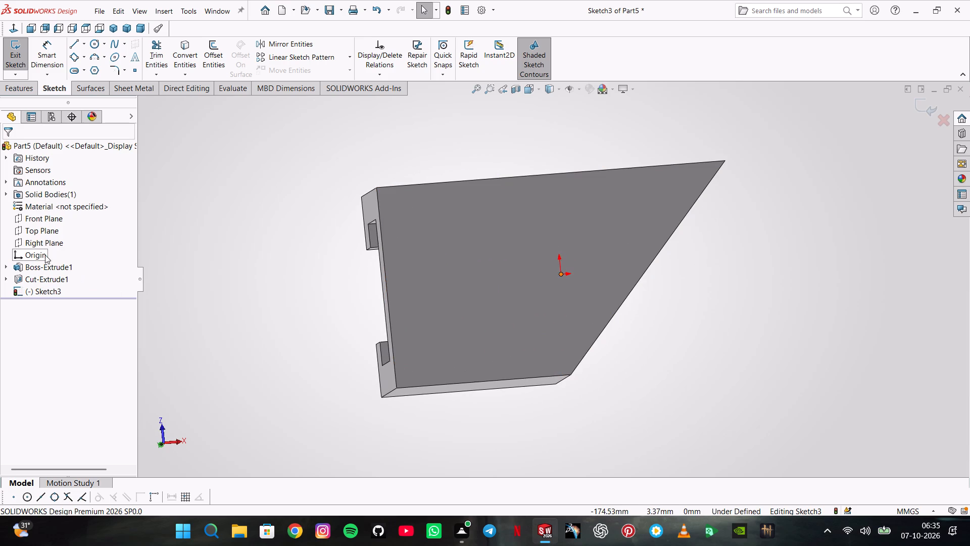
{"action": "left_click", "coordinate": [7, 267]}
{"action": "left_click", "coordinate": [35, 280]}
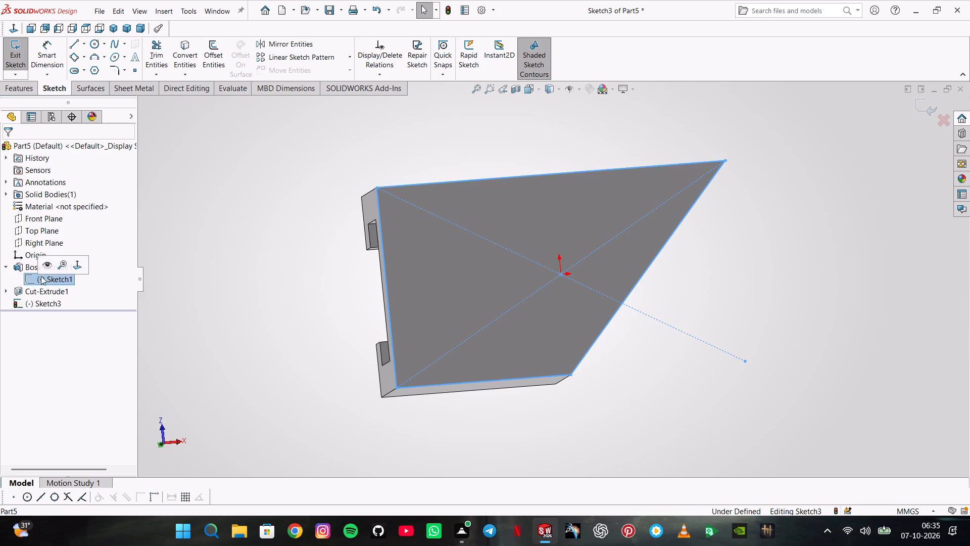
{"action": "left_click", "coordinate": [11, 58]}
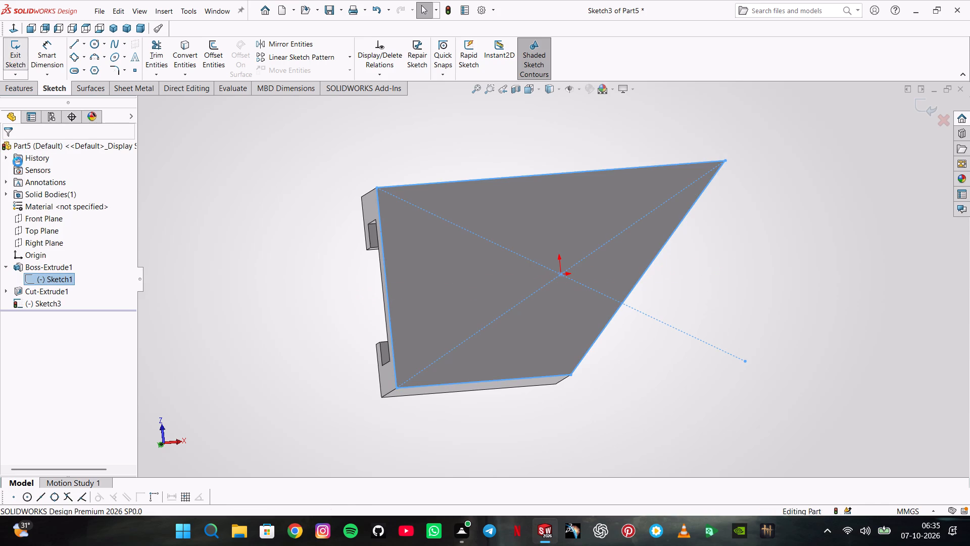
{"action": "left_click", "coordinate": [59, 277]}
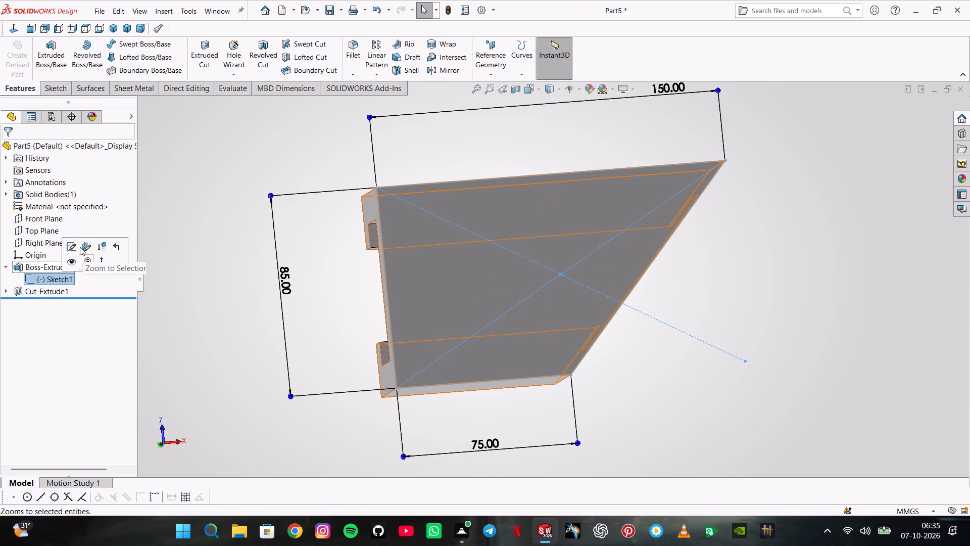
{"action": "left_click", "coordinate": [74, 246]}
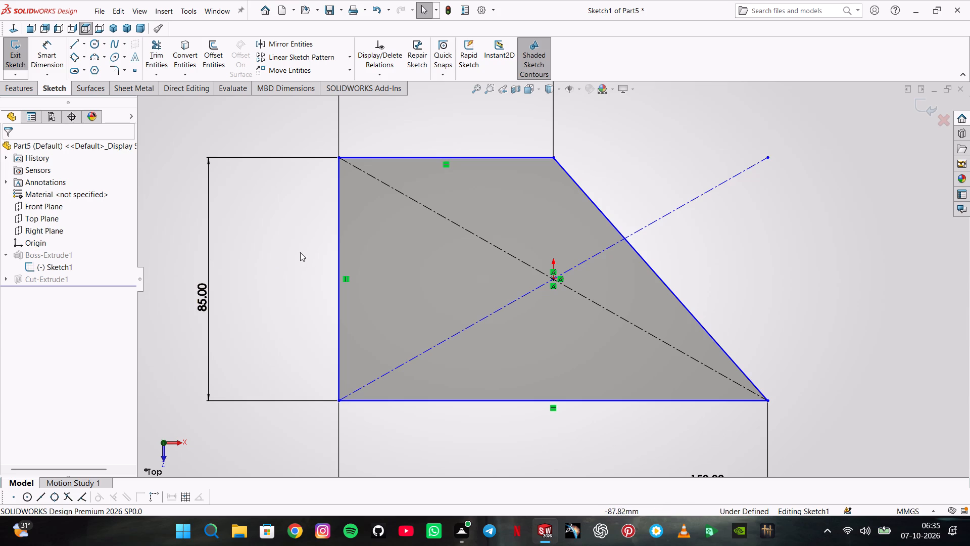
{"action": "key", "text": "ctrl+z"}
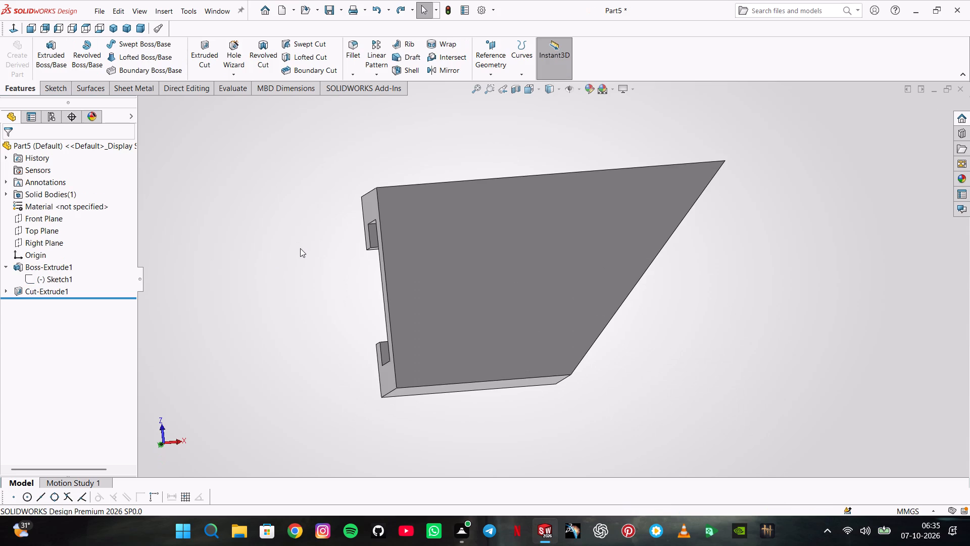
Edit the base block's sketch and extend its 75 mm top edge to the free end of the diagonal construction line.
{"action": "left_click", "coordinate": [50, 275]}
{"action": "left_click", "coordinate": [65, 242]}
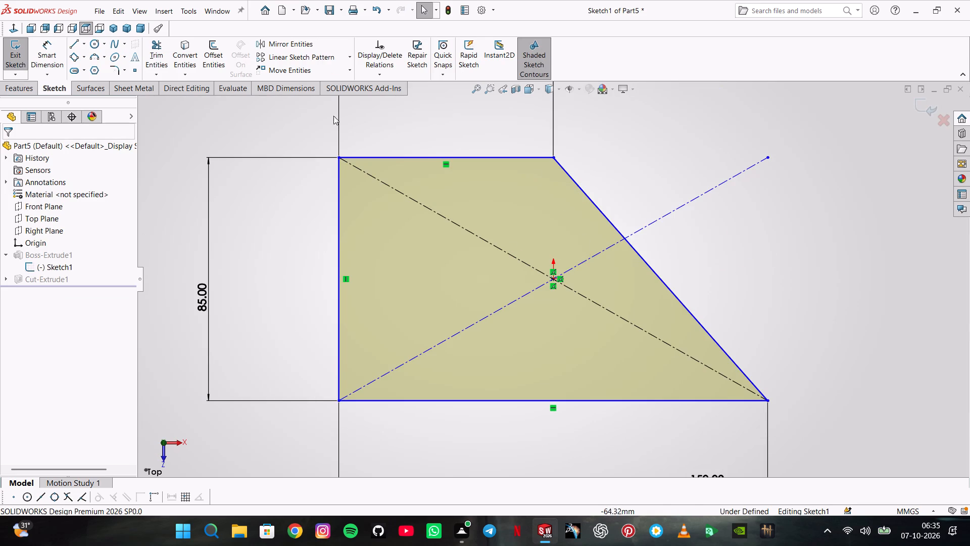
{"action": "left_click", "coordinate": [154, 80]}
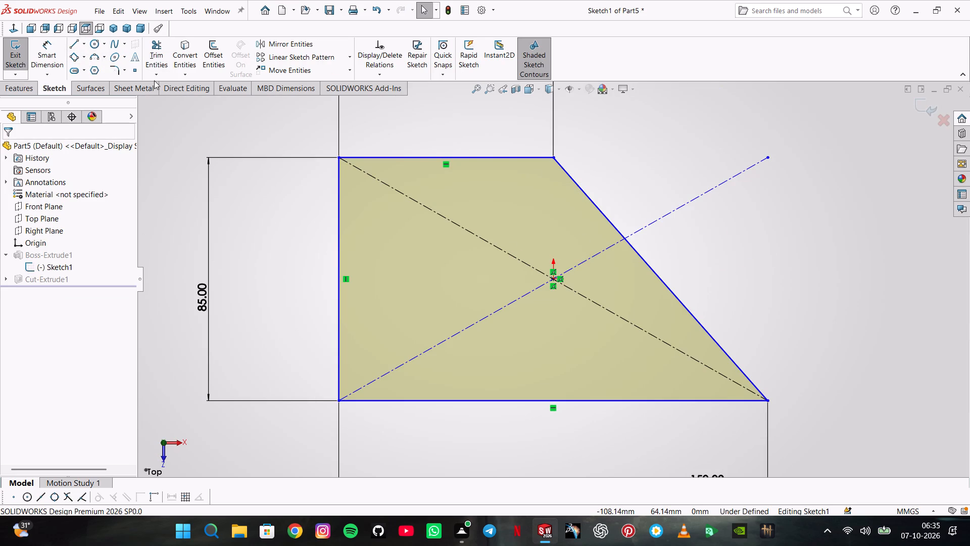
{"action": "left_click", "coordinate": [156, 79]}
{"action": "left_click", "coordinate": [165, 97]}
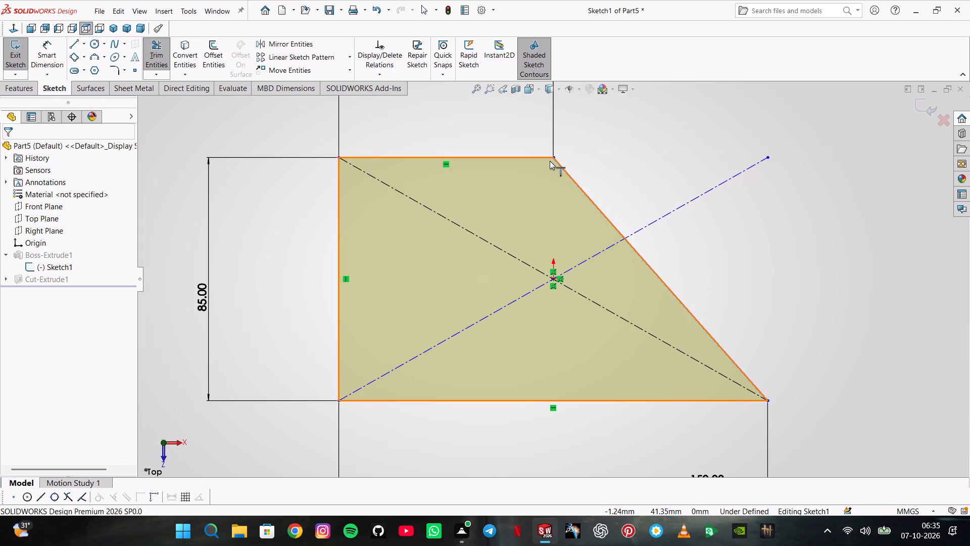
{"action": "left_click", "coordinate": [542, 157]}
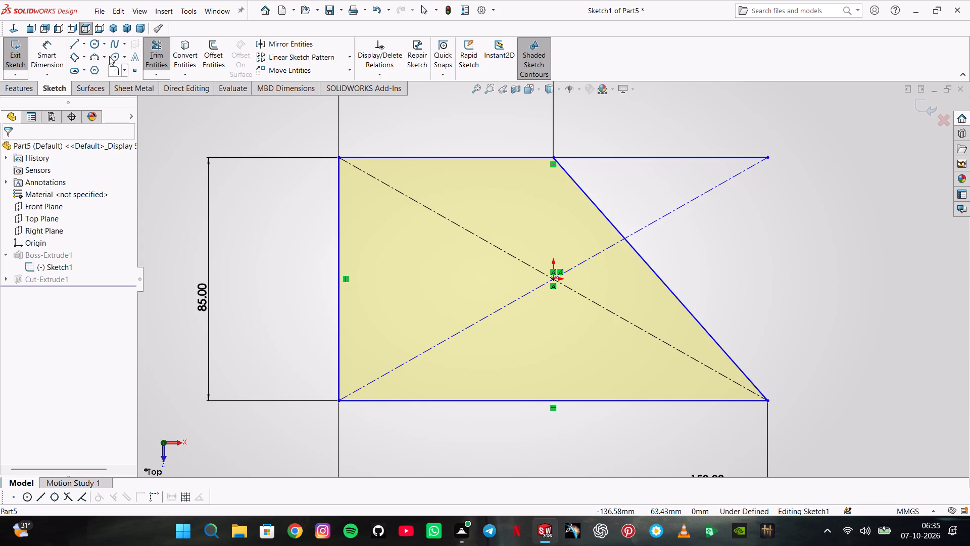
Draw an 85 mm vertical line from the extended edge's free end to the sharp lower corner, closing the full rectangle.
{"action": "left_click", "coordinate": [75, 46]}
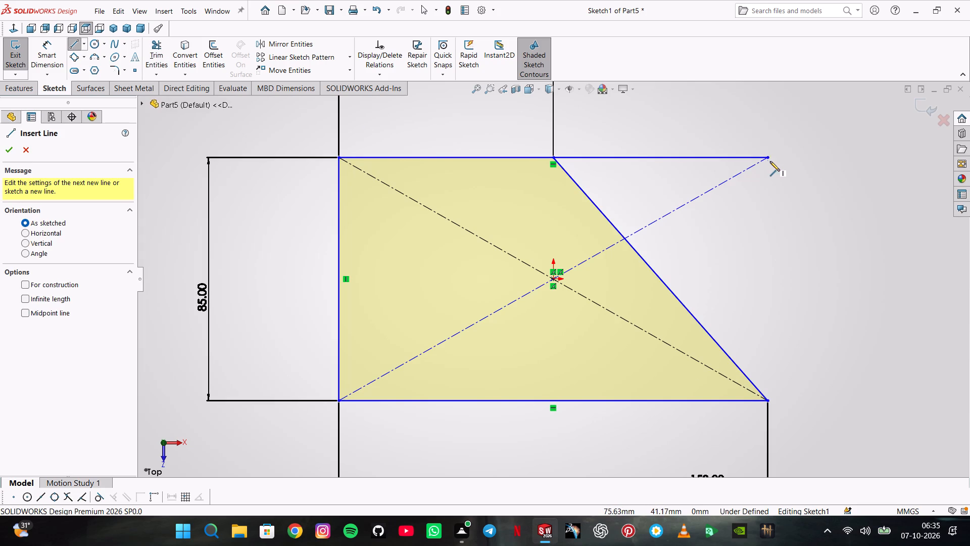
{"action": "left_click", "coordinate": [770, 159]}
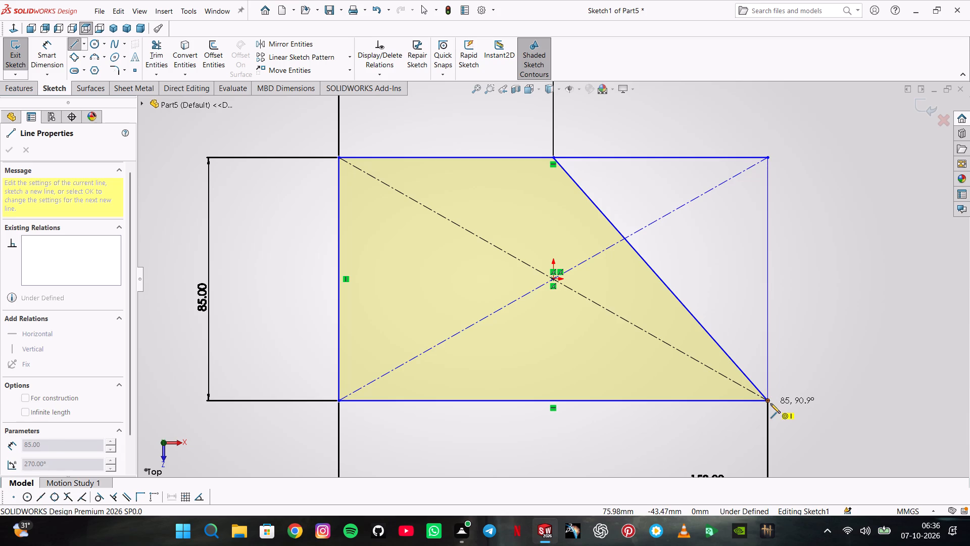
{"action": "left_click", "coordinate": [770, 403]}
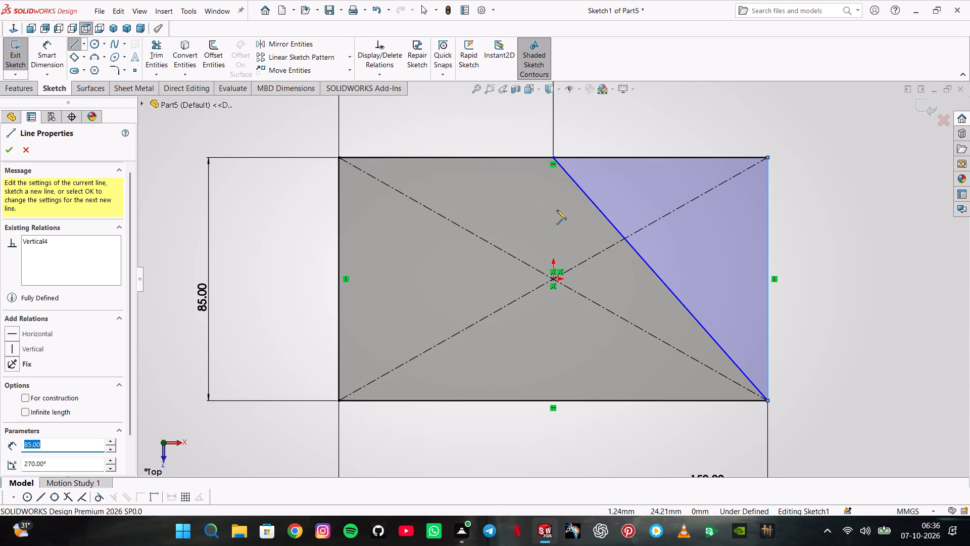
{"action": "key", "text": "Escape"}
{"action": "key", "text": "Escape"}
{"action": "key", "text": "Escape"}
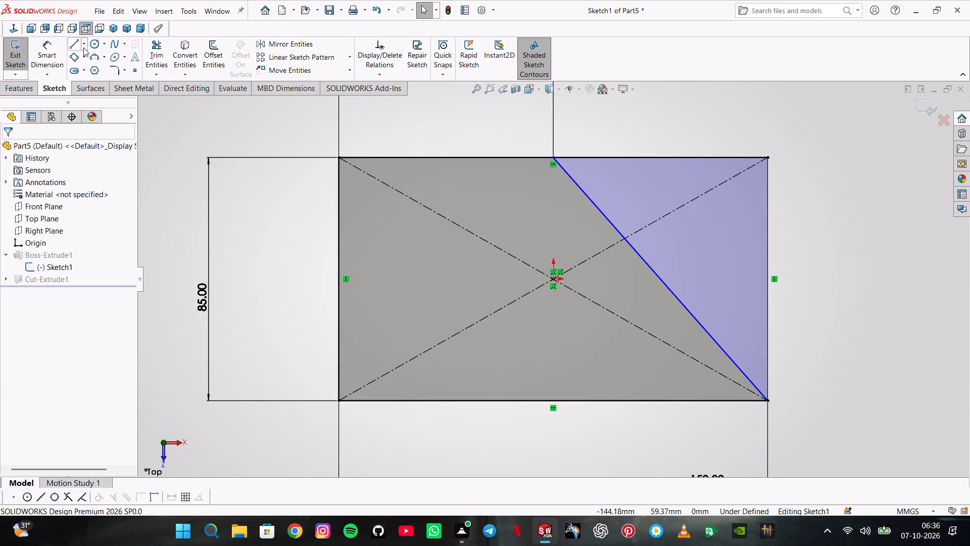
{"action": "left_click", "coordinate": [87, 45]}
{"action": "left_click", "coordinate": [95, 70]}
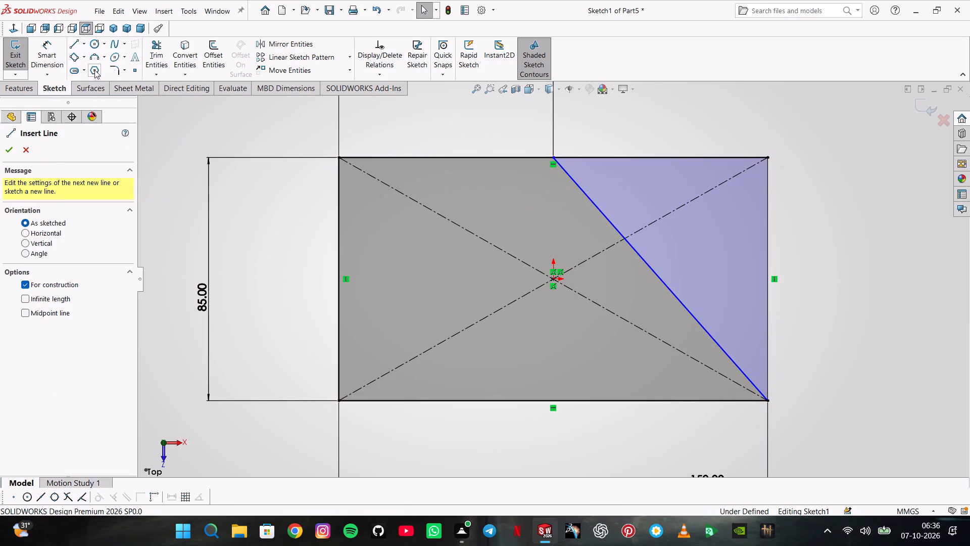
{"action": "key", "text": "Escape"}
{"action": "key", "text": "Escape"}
Draw a solid line from the midpoint of the rectangle's 150 mm lower edge to its upper corner beside the blue slanted line.
{"action": "left_click", "coordinate": [76, 42]}
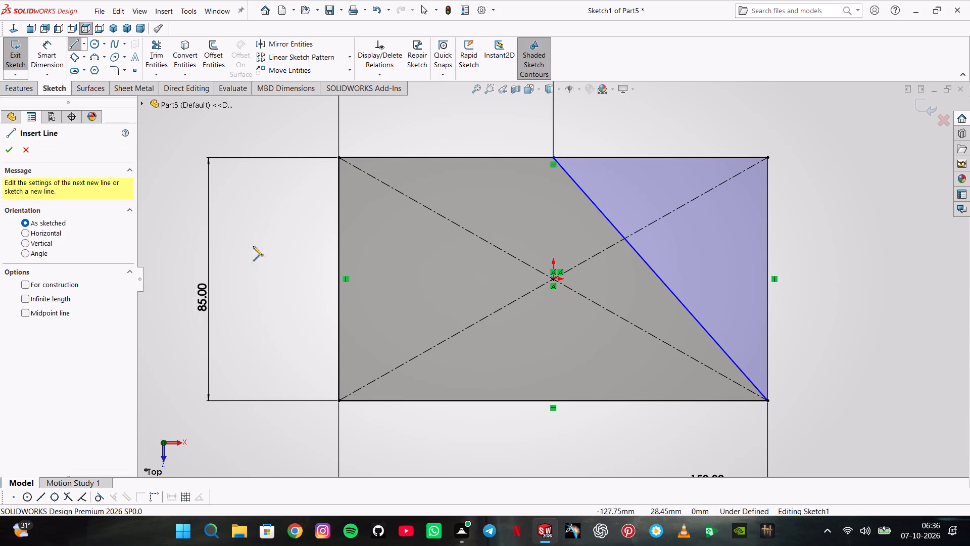
{"action": "scroll", "coordinate": [553, 365], "scroll_direction": "up", "scroll_amount": 3}
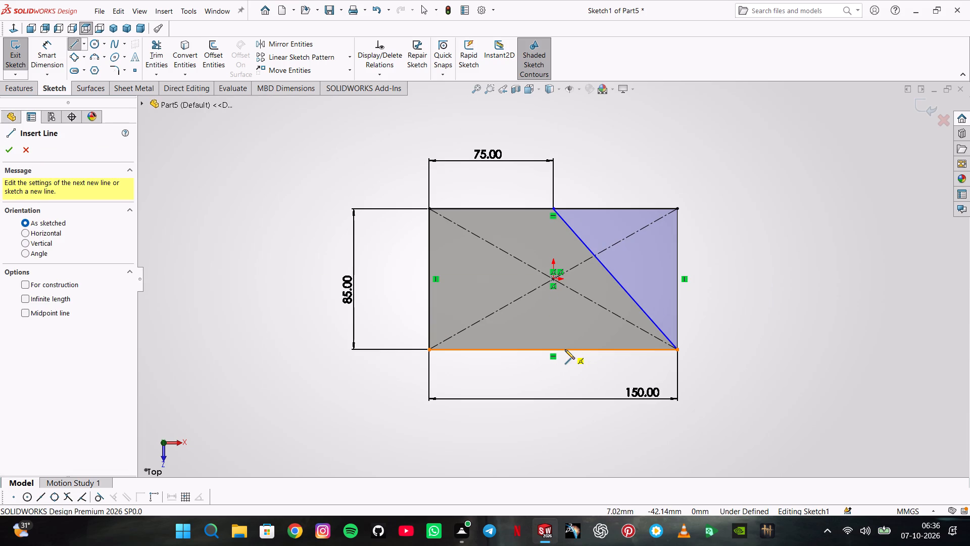
{"action": "left_click", "coordinate": [554, 351]}
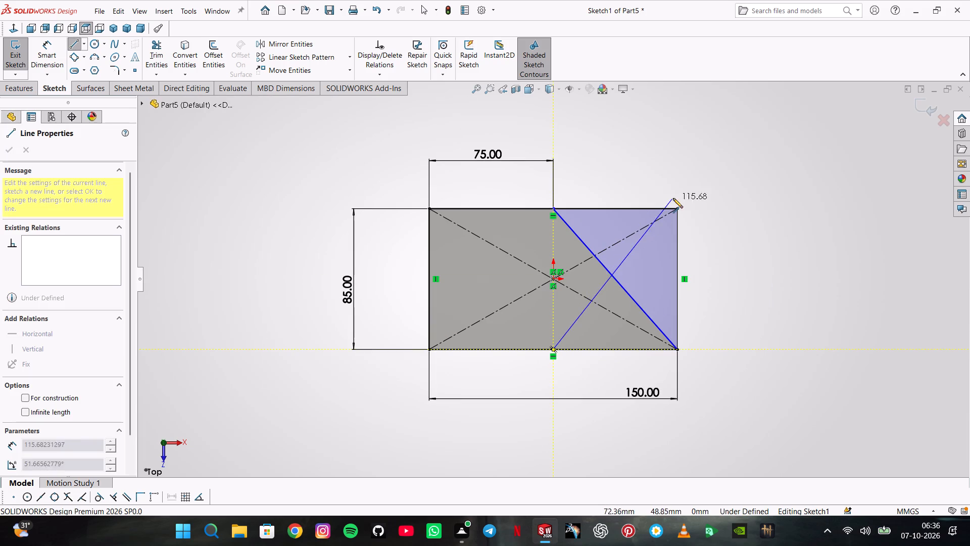
{"action": "left_click", "coordinate": [678, 209]}
{"action": "key", "text": "Escape"}
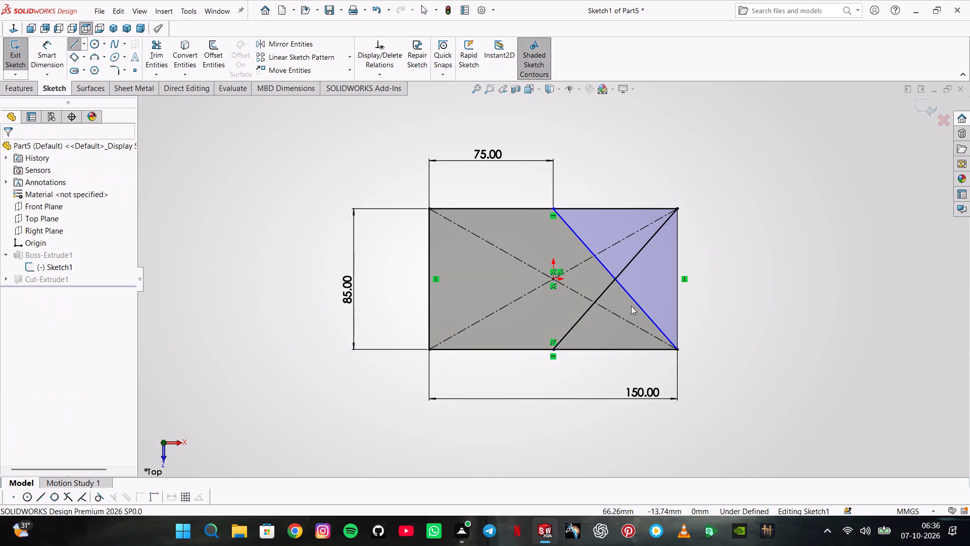
{"action": "key", "text": "Escape"}
{"action": "key", "text": "Escape"}
Delete the 75 mm dimension above the rectangle and the old slanted line descending from the top edge's midpoint.
{"action": "left_click", "coordinate": [506, 157]}
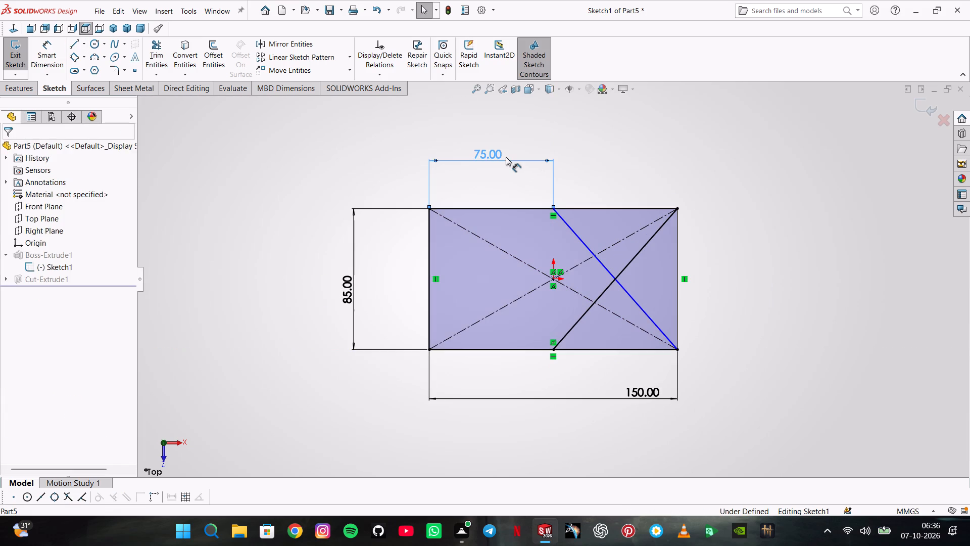
{"action": "key", "text": "Delete"}
{"action": "left_click", "coordinate": [580, 238]}
{"action": "key", "text": "Delete"}
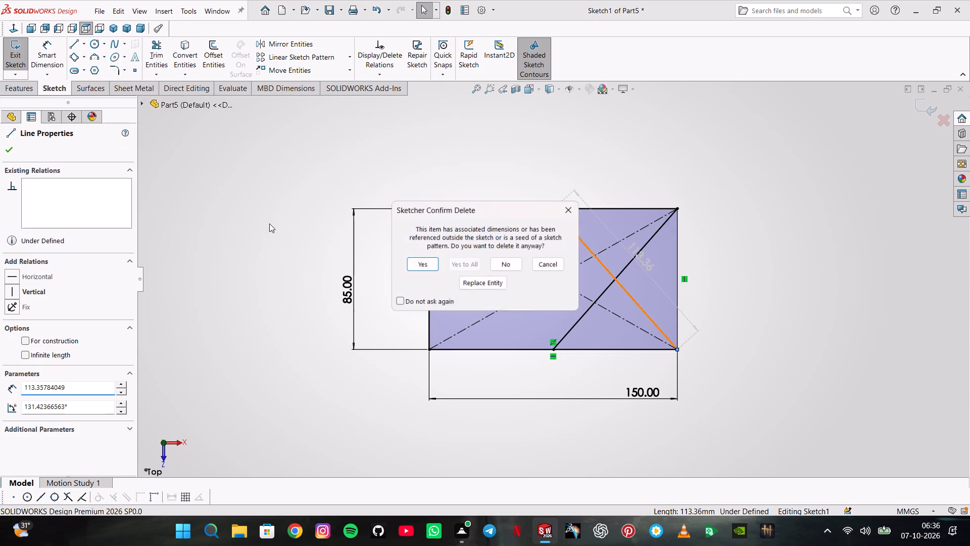
{"action": "key", "text": "Return"}
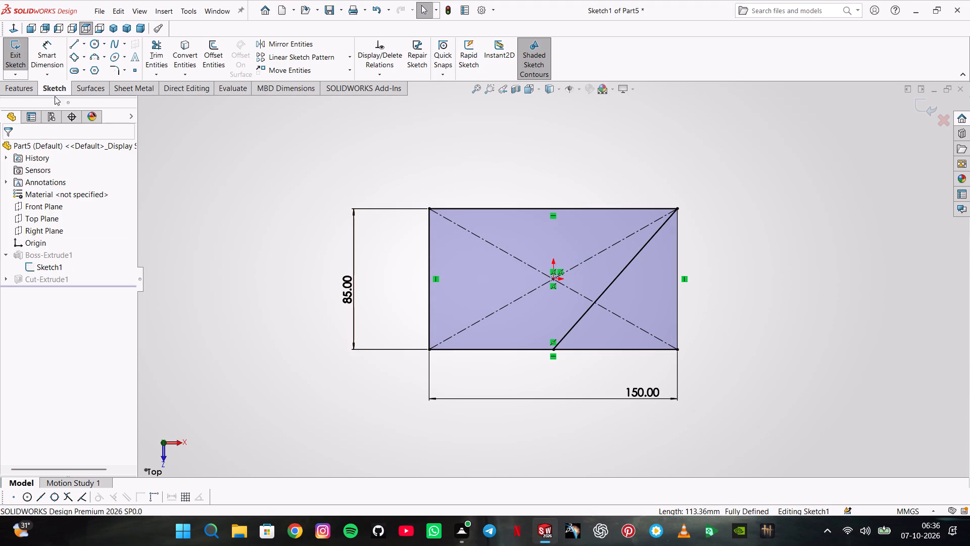
Add a driven dimension along the lower edge from the left corner to the new slanted line's lower end.
{"action": "left_click", "coordinate": [49, 63]}
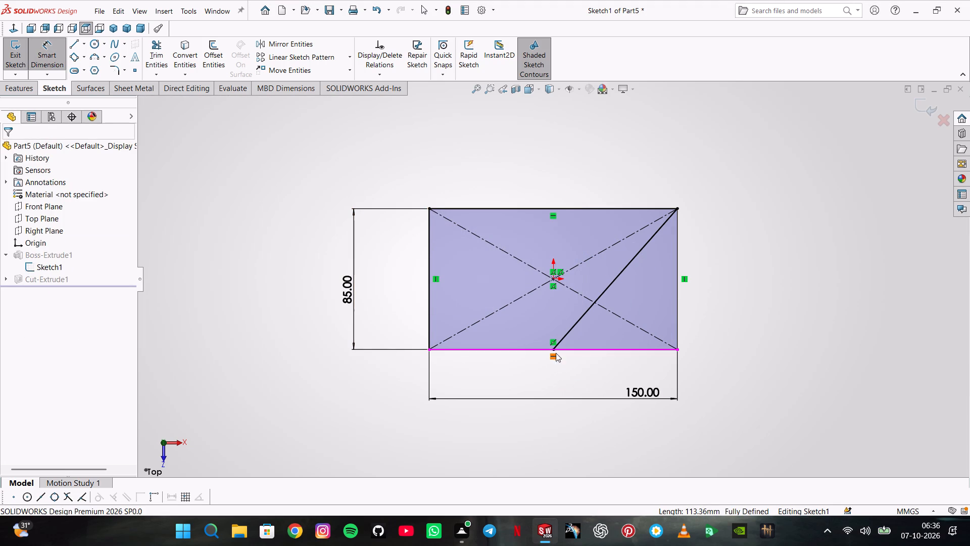
{"action": "left_click", "coordinate": [556, 348]}
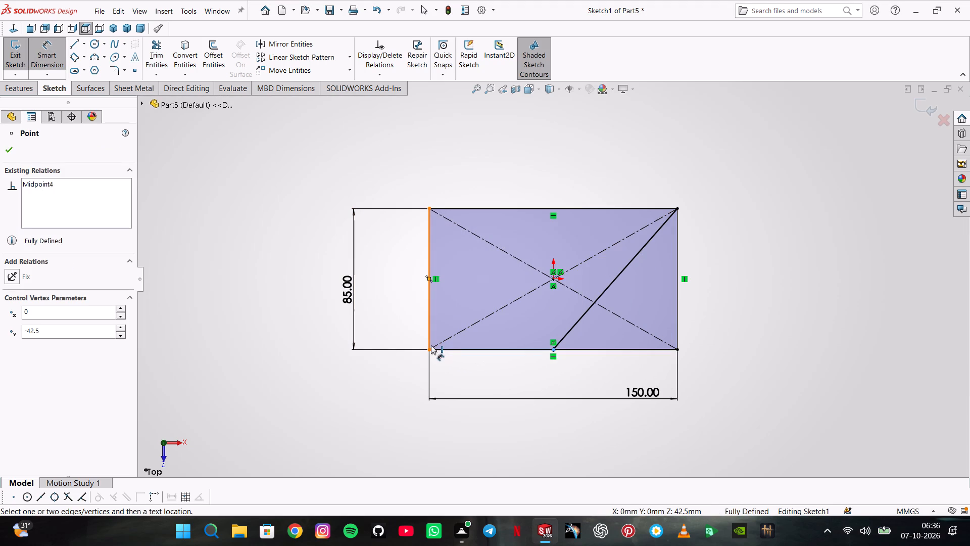
{"action": "left_click", "coordinate": [431, 345]}
{"action": "left_click", "coordinate": [483, 384]}
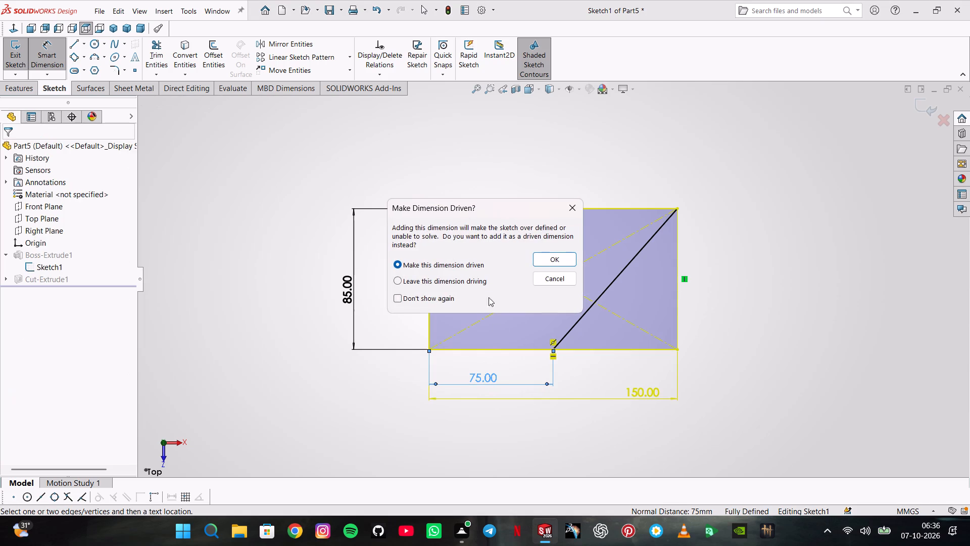
{"action": "left_click", "coordinate": [544, 265]}
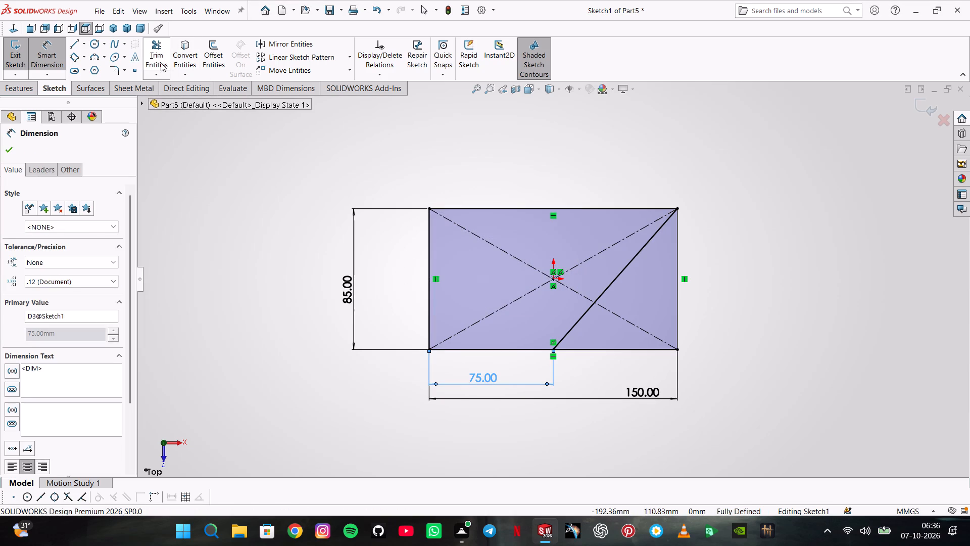
Trim the vertical side and the lower-edge segment lying outside the new slanted line, and exit the base sketch.
{"action": "left_click", "coordinate": [161, 63]}
{"action": "left_click", "coordinate": [677, 252]}
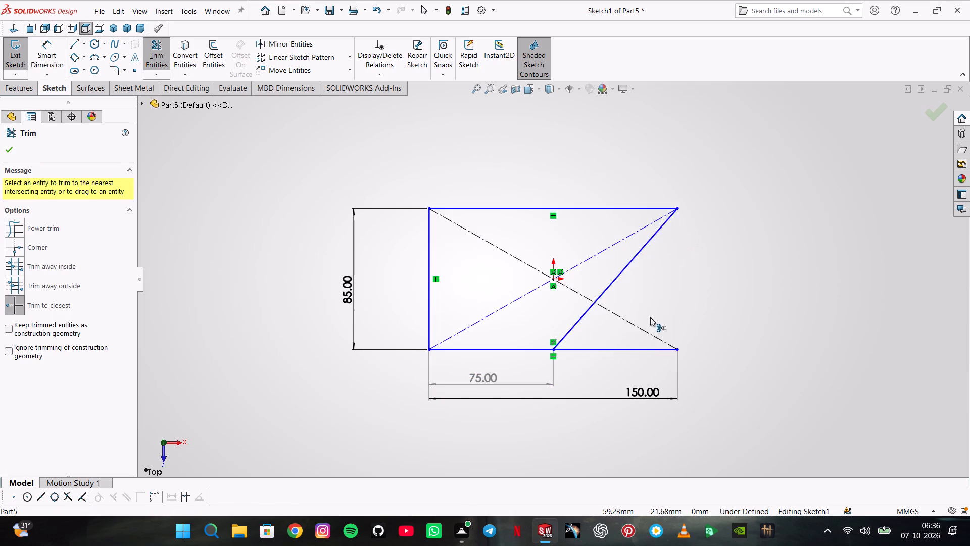
{"action": "left_click", "coordinate": [642, 348]}
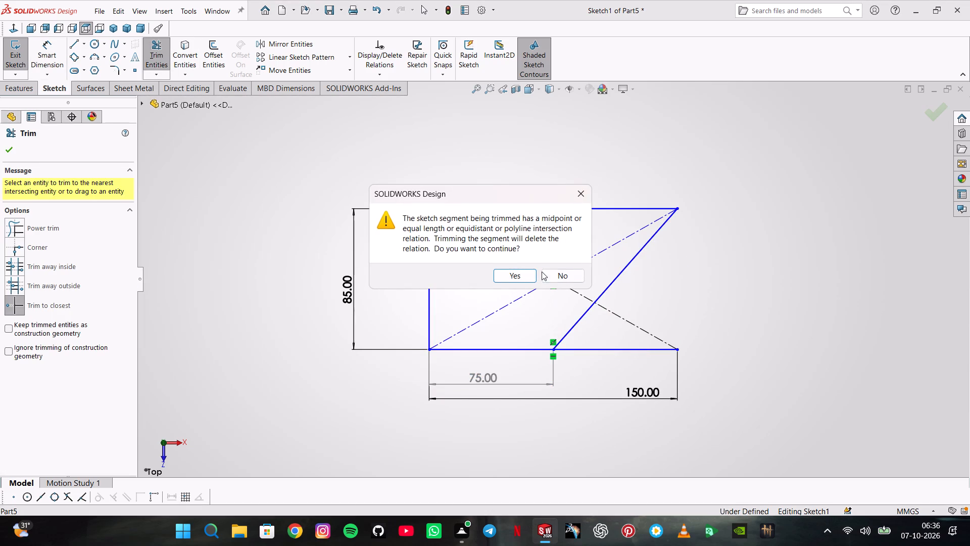
{"action": "left_click", "coordinate": [530, 276]}
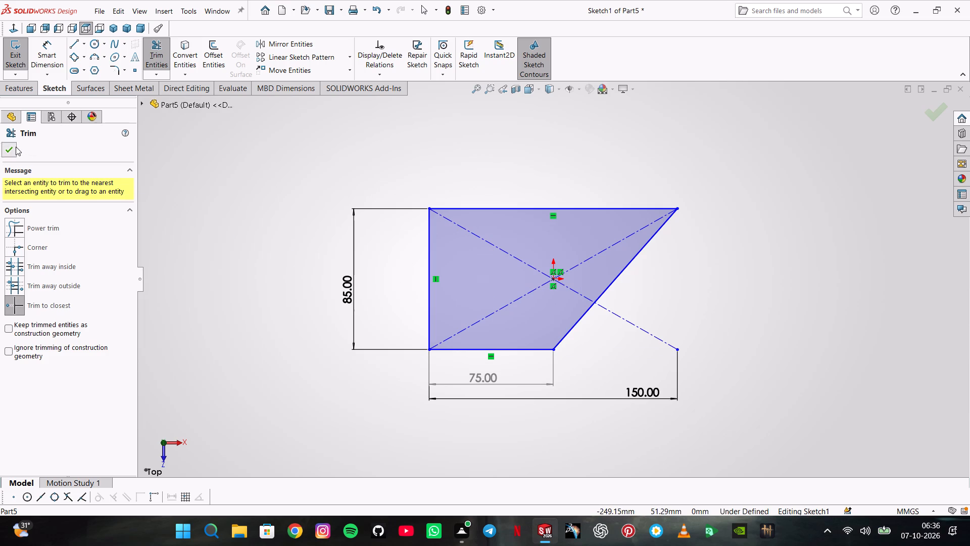
{"action": "left_click", "coordinate": [16, 147]}
{"action": "left_click", "coordinate": [10, 66]}
Start a sketch on the block's plain face opposite the slot and draw a tilted three-point rectangle about 88 mm by 19.5 mm.
{"action": "middle_click_drag", "start_coordinate": [443, 198], "coordinate": [452, 235]}
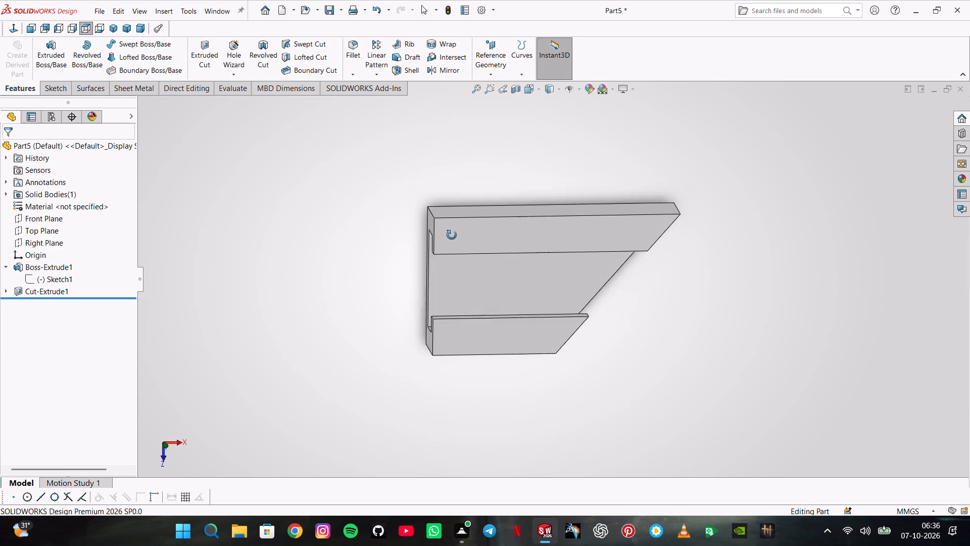
{"action": "middle_click_drag", "start_coordinate": [452, 235], "coordinate": [588, 511]}
{"action": "left_click", "coordinate": [599, 334]}
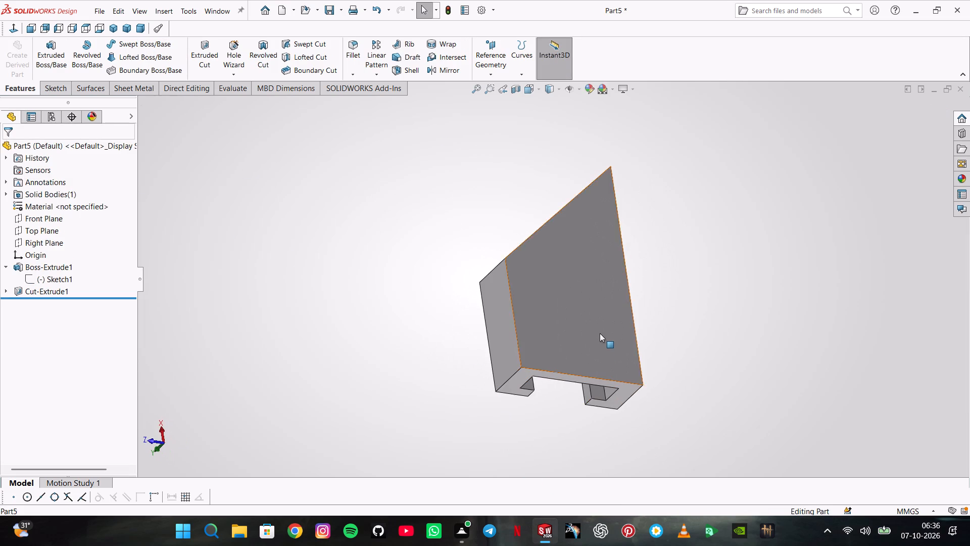
{"action": "left_click", "coordinate": [647, 306]}
{"action": "left_click", "coordinate": [269, 256]}
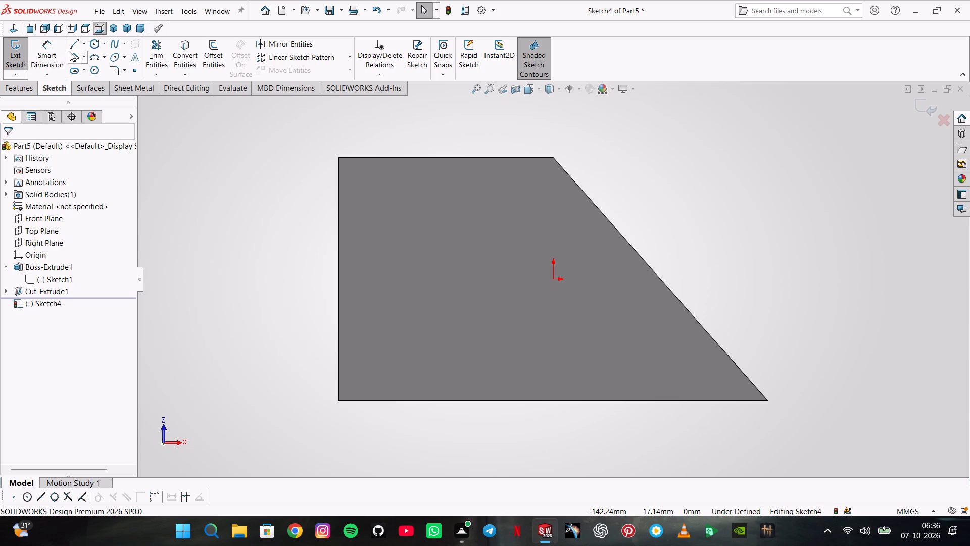
{"action": "left_click", "coordinate": [74, 56]}
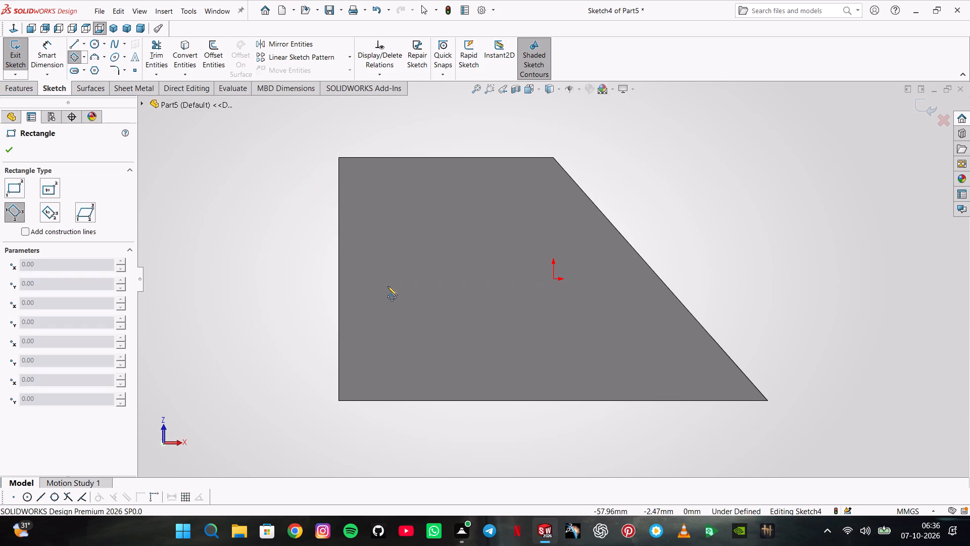
{"action": "left_click", "coordinate": [367, 309]}
{"action": "left_click", "coordinate": [381, 255]}
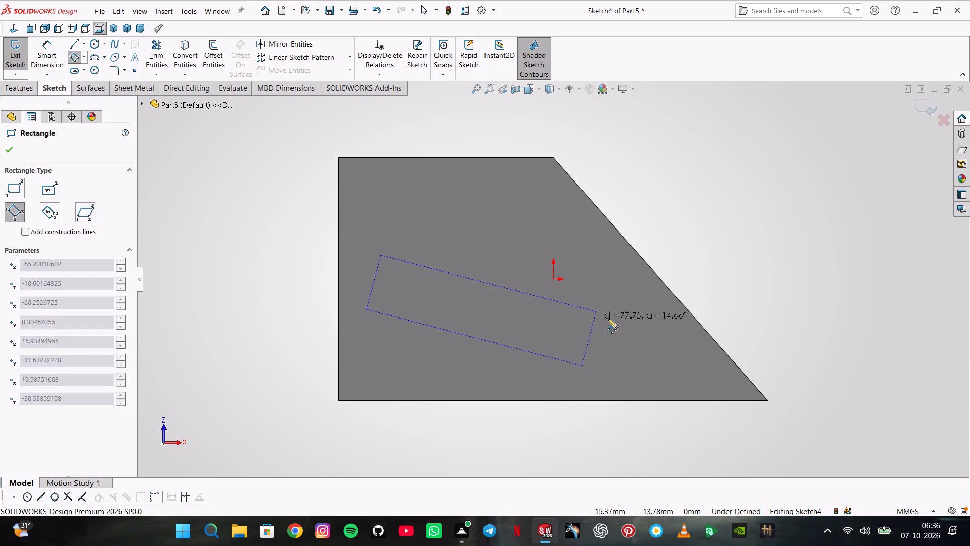
{"action": "left_click", "coordinate": [624, 318]}
Dimension the angle between the rectangle's upper long side and the face's upper edge as 9°.
{"action": "left_click", "coordinate": [49, 51]}
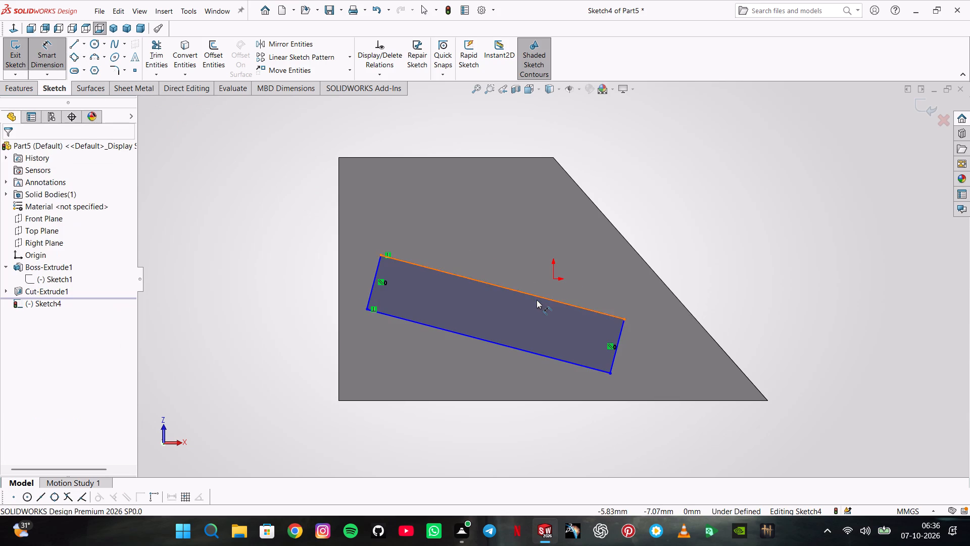
{"action": "left_click", "coordinate": [537, 301]}
{"action": "left_click", "coordinate": [539, 298]}
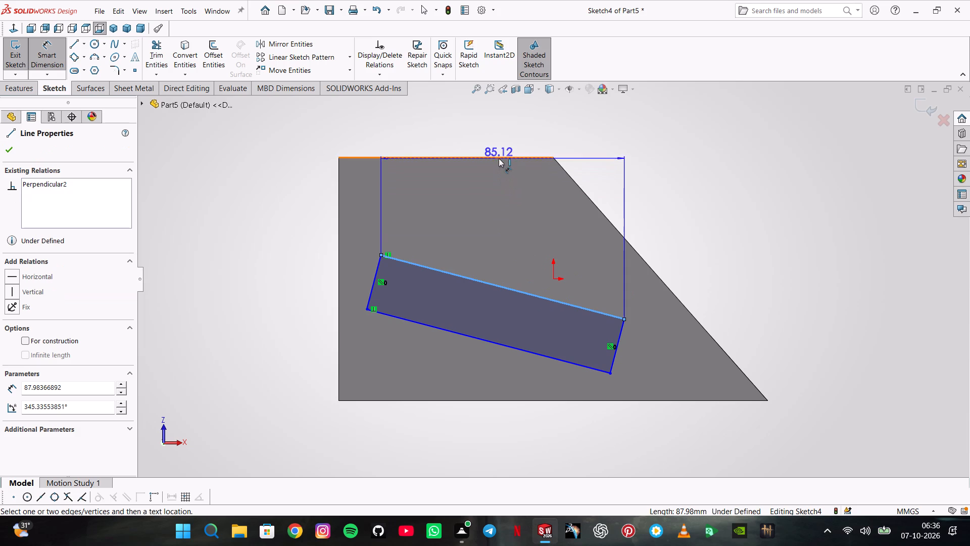
{"action": "left_click", "coordinate": [499, 158]}
{"action": "left_click", "coordinate": [694, 228]}
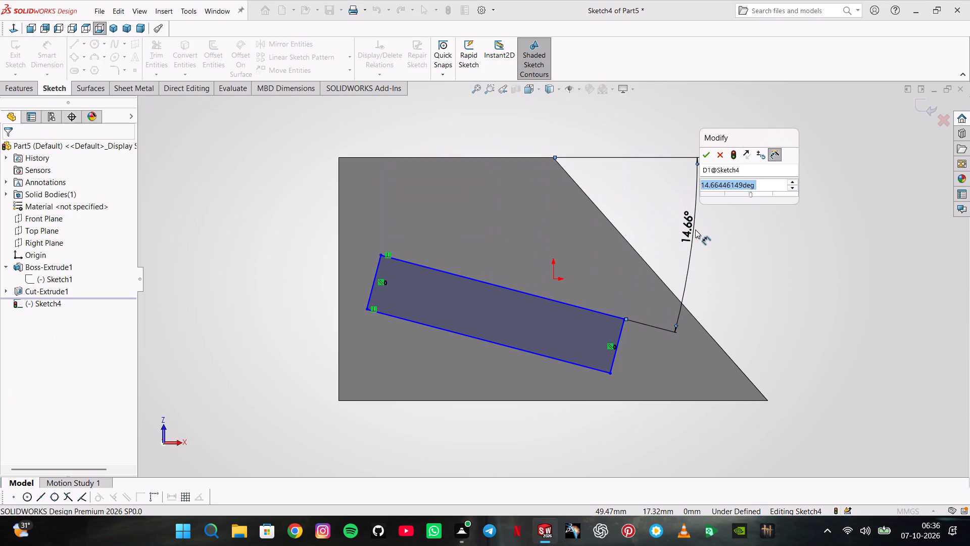
{"action": "key", "text": "9"}
{"action": "key", "text": "Return"}
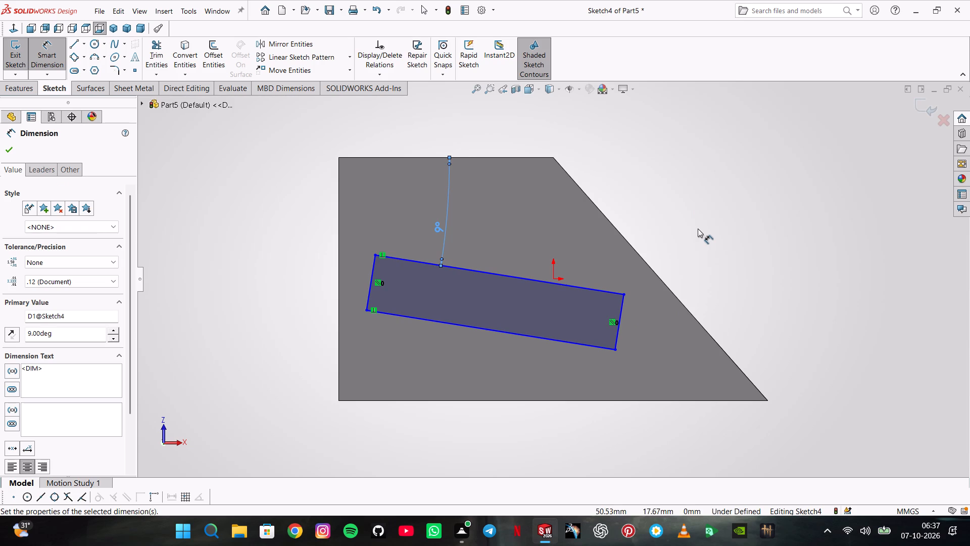
Dimension the distance between the tilted rectangle's two long sides as 10 mm.
{"action": "left_click", "coordinate": [541, 281]}
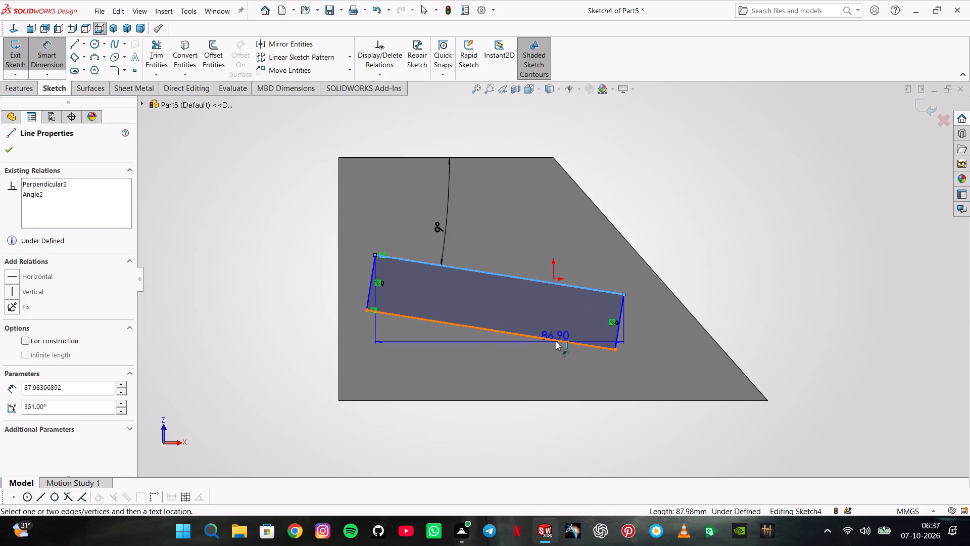
{"action": "left_click", "coordinate": [556, 341]}
{"action": "left_click", "coordinate": [913, 265]}
{"action": "type", "text": "10"}
{"action": "key", "text": "Return"}
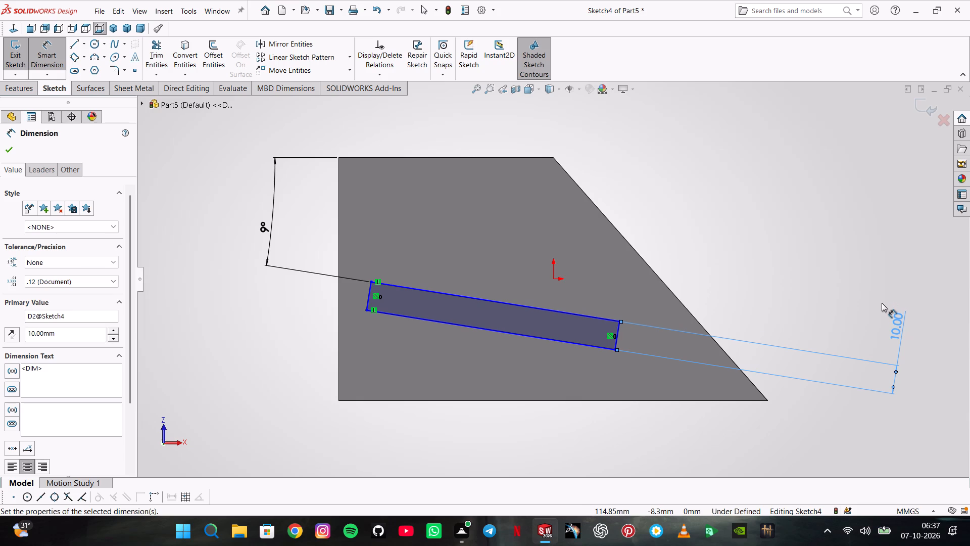
{"action": "key", "text": "Escape"}
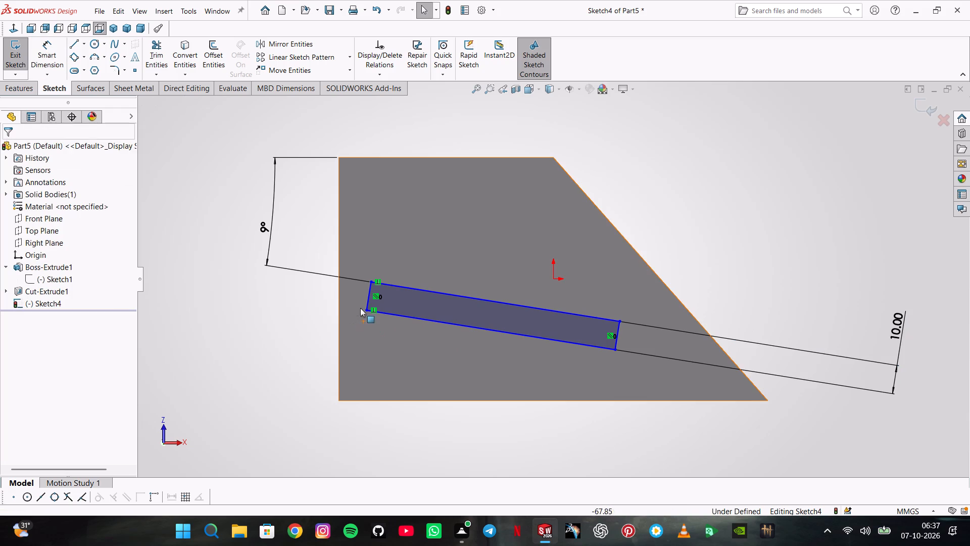
Make the rectangle's lower-left corner coincident with the face's vertical edge.
{"action": "left_click", "coordinate": [367, 309]}
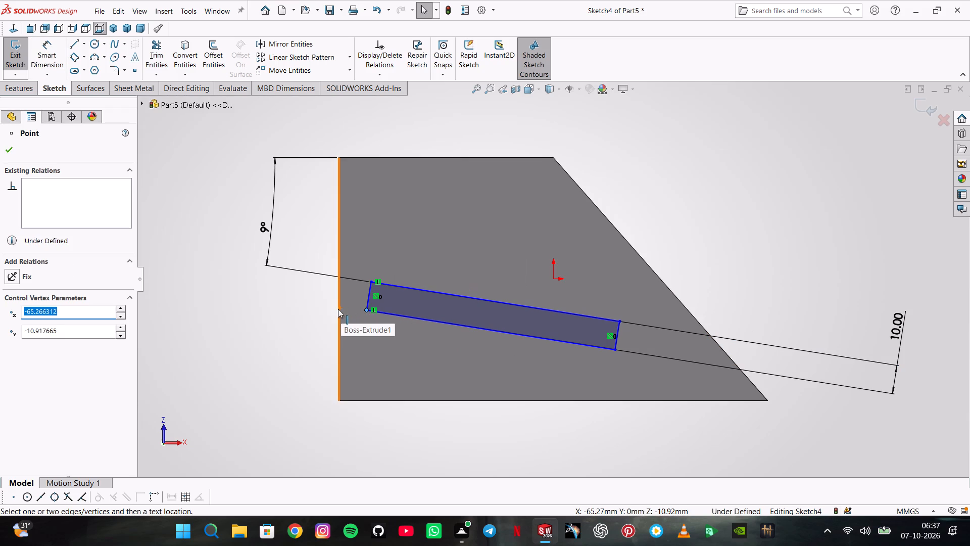
{"action": "left_click", "coordinate": [338, 309], "text": "ctrl"}
{"action": "left_click", "coordinate": [391, 266]}
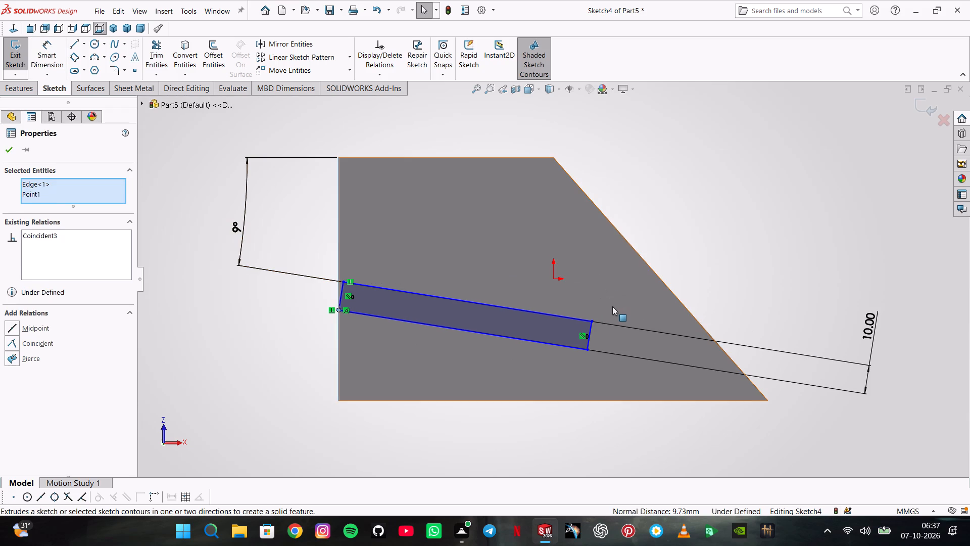
{"action": "key", "text": "Escape"}
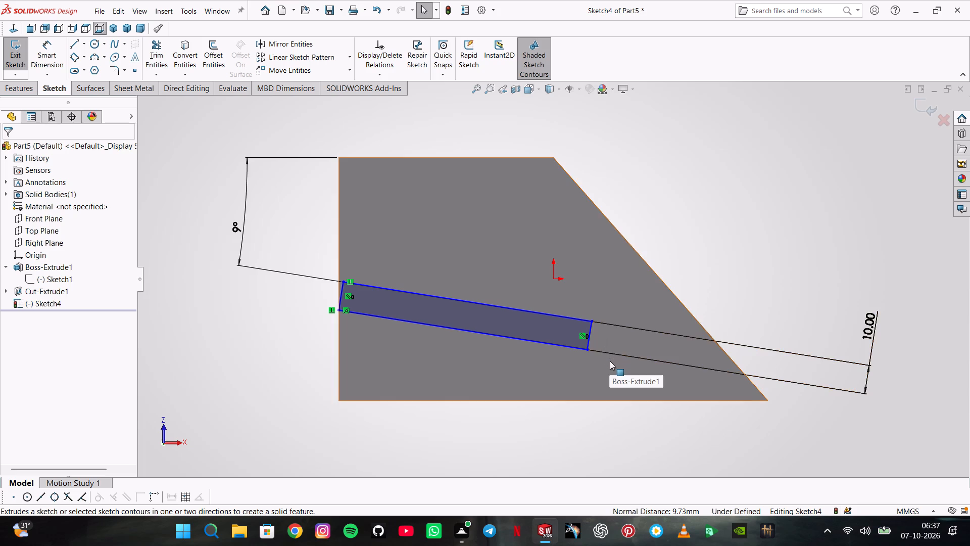
Make the rectangle's upper-right corner coincident with the face's slanted edge.
{"action": "left_click", "coordinate": [591, 320]}
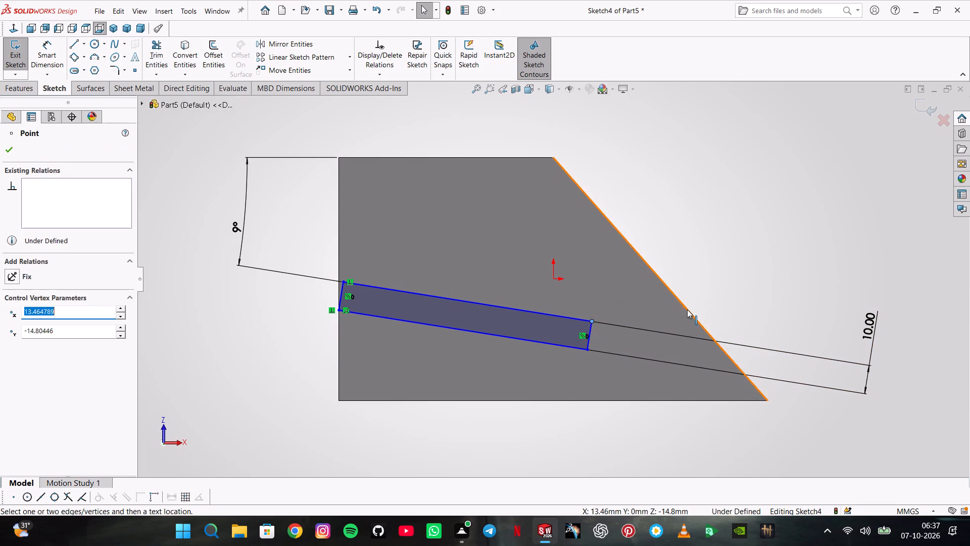
{"action": "left_click", "coordinate": [687, 309], "text": "ctrl"}
{"action": "left_click", "coordinate": [735, 269]}
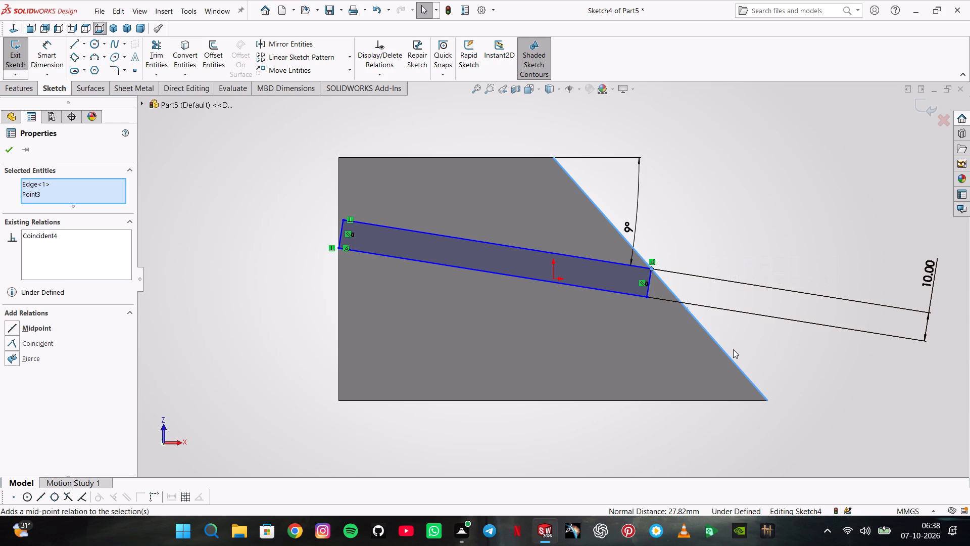
{"action": "left_click", "coordinate": [724, 235]}
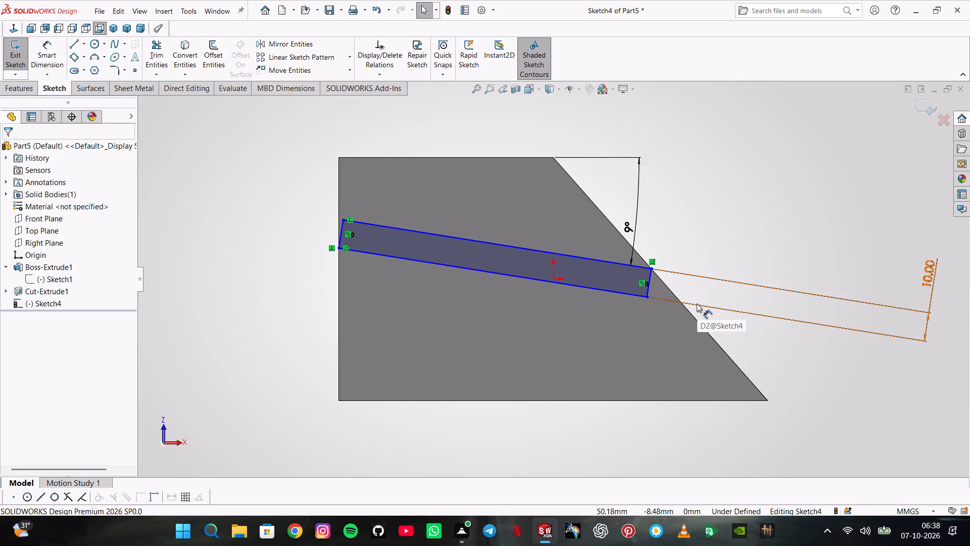
Extrude the tilted rectangle sketch 40 mm as a blind boss merged with the base block.
{"action": "left_click", "coordinate": [18, 94]}
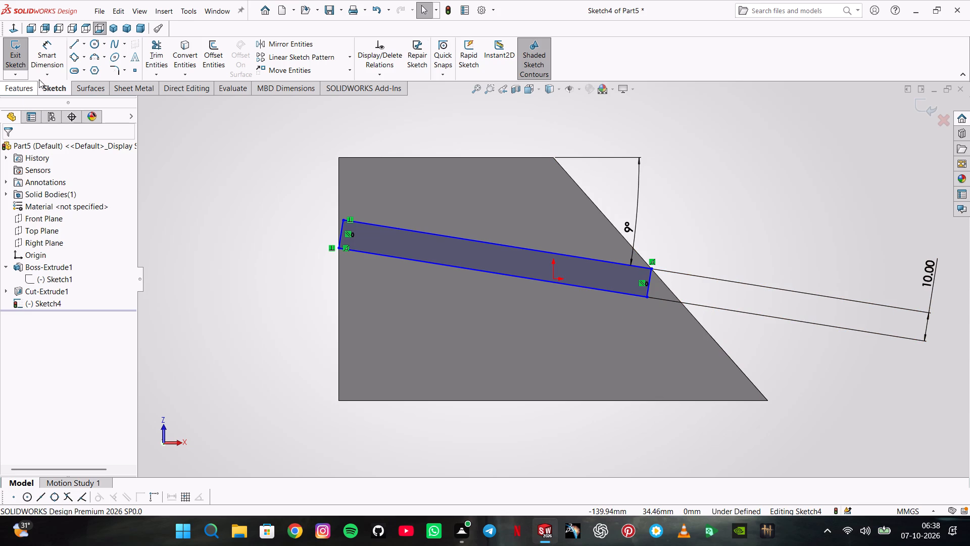
{"action": "left_click", "coordinate": [45, 68]}
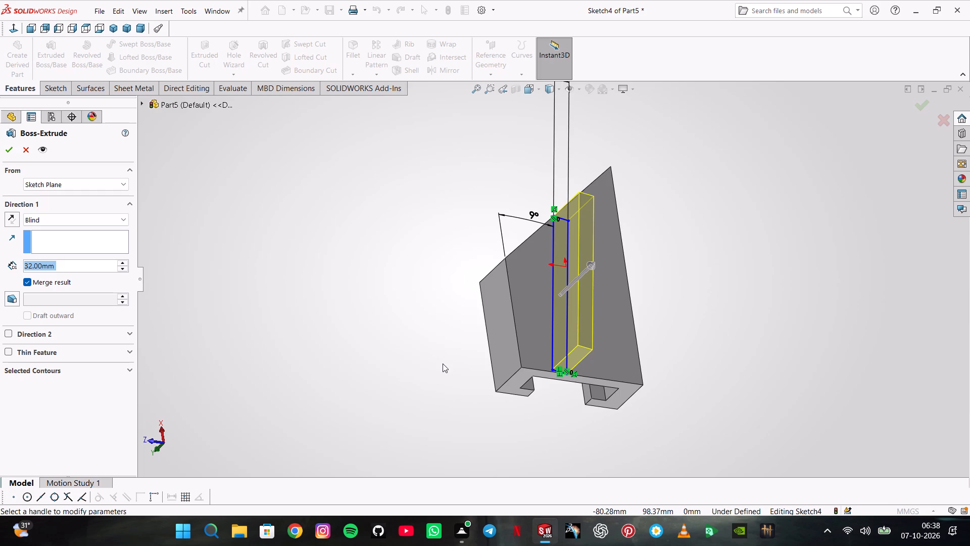
{"action": "type", "text": "40"}
{"action": "key", "text": "Return"}
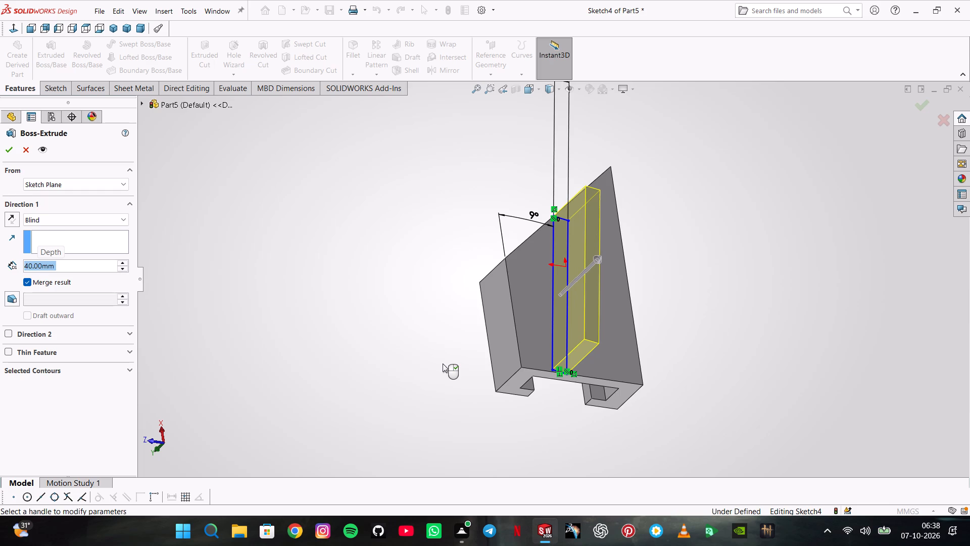
{"action": "key", "text": "Return"}
{"action": "left_click", "coordinate": [405, 383]}
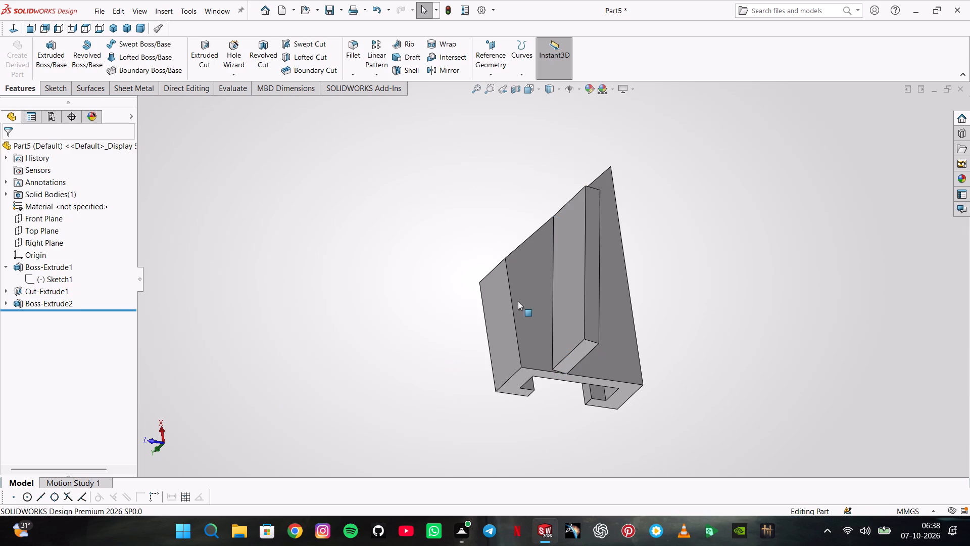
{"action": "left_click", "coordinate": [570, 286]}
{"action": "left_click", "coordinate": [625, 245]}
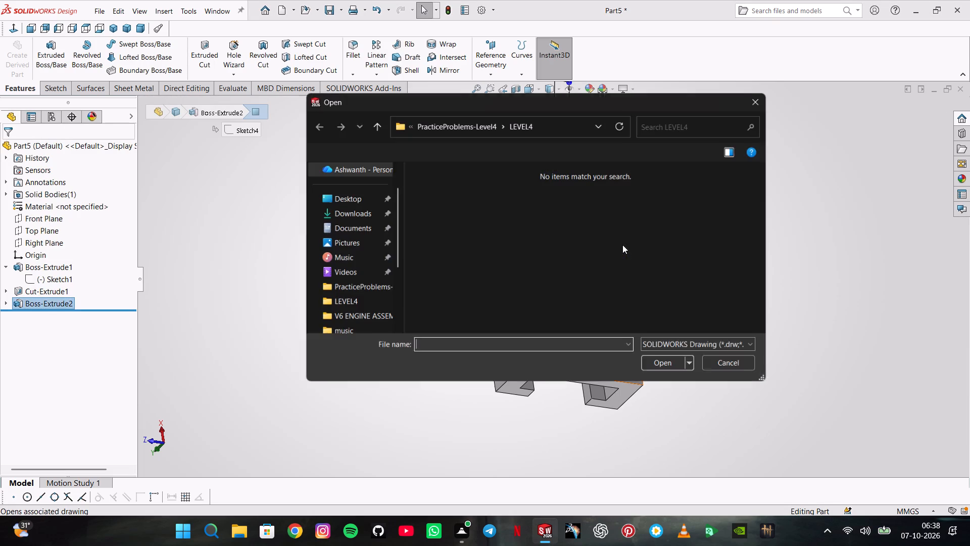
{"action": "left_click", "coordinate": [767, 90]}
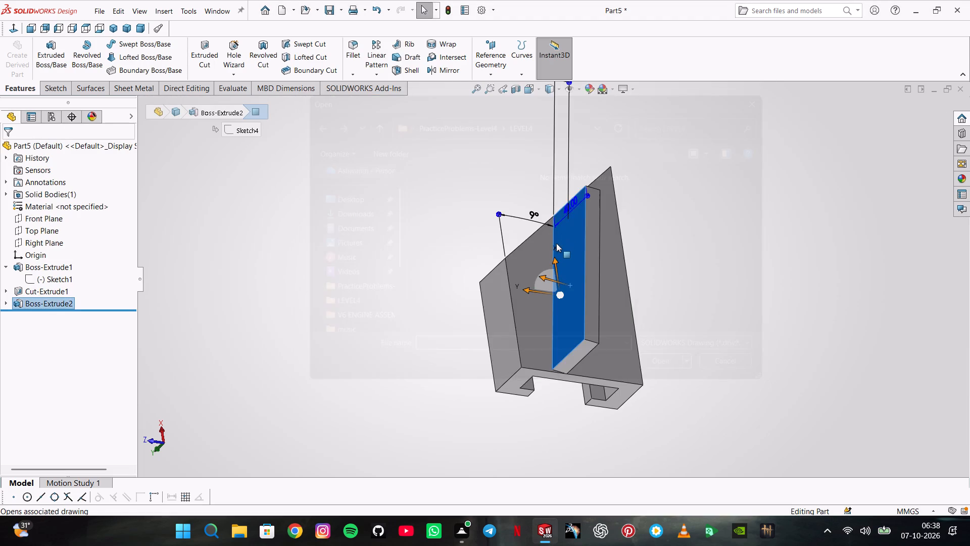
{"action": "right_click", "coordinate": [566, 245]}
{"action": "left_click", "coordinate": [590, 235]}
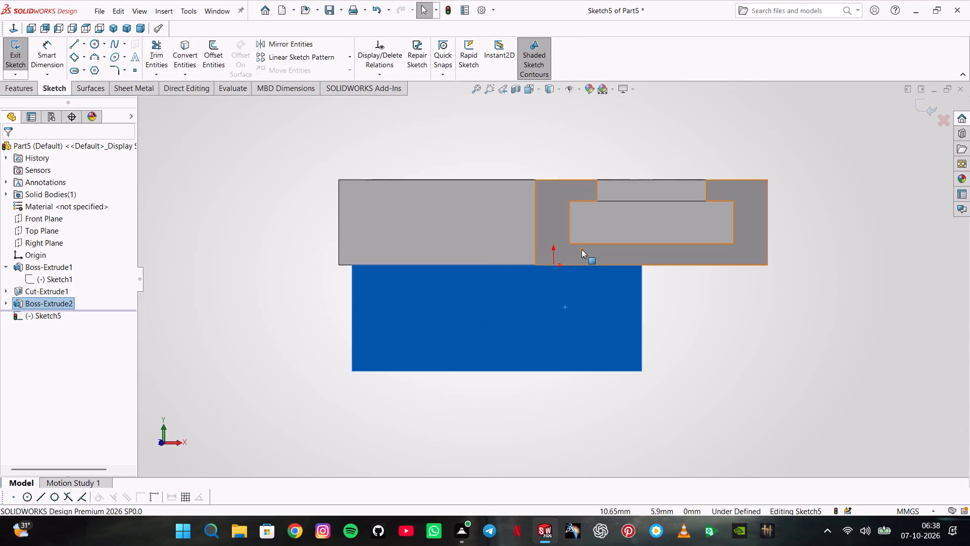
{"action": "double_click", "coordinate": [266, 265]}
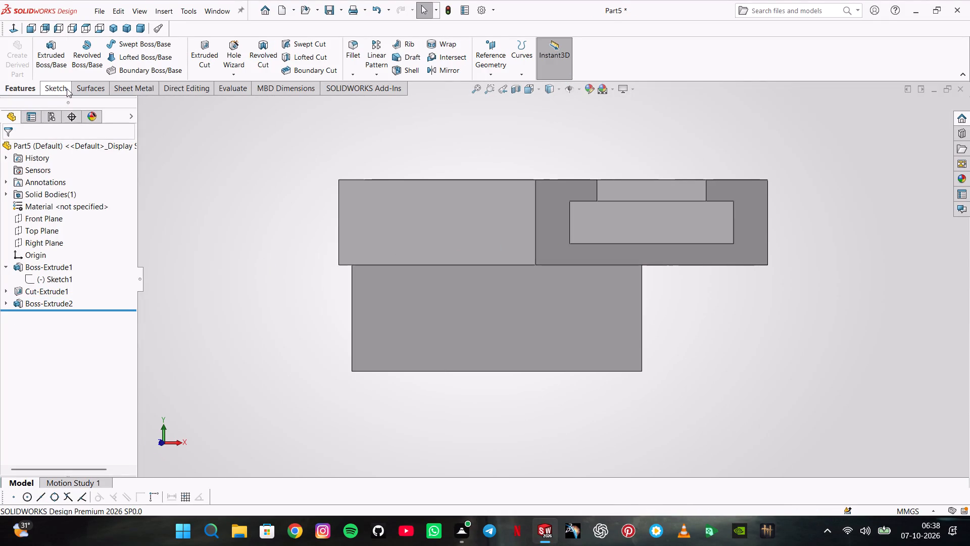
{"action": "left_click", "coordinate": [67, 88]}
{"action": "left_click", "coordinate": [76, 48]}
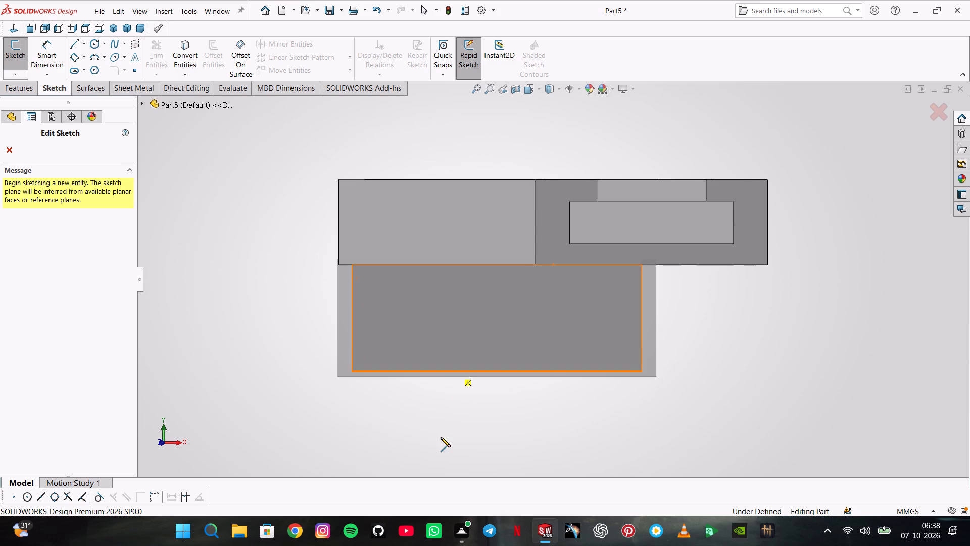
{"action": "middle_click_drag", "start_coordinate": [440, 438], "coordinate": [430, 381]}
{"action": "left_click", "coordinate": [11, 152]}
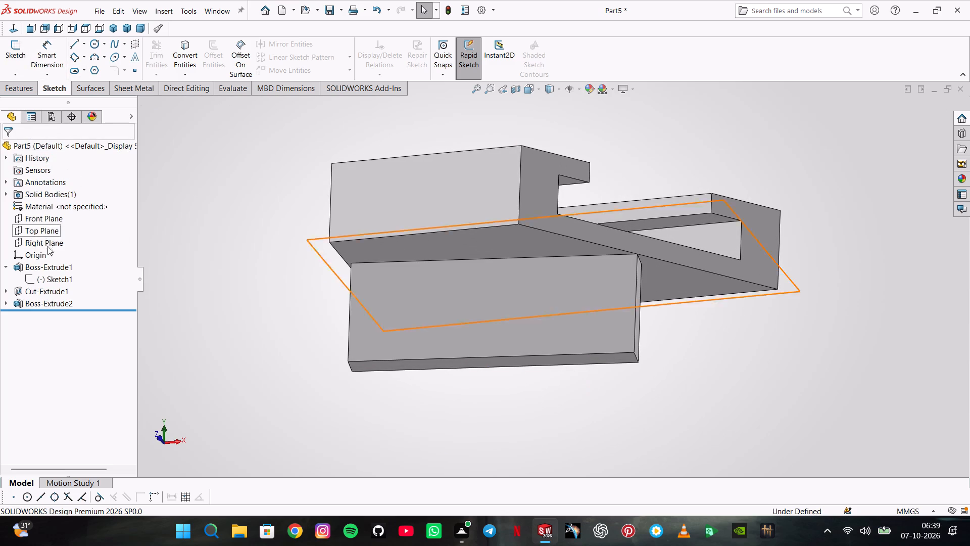
On the rib's long side face, sketch a slanted line about 45.5 mm long from the upper-left corner to the lower edge.
{"action": "left_click", "coordinate": [382, 301]}
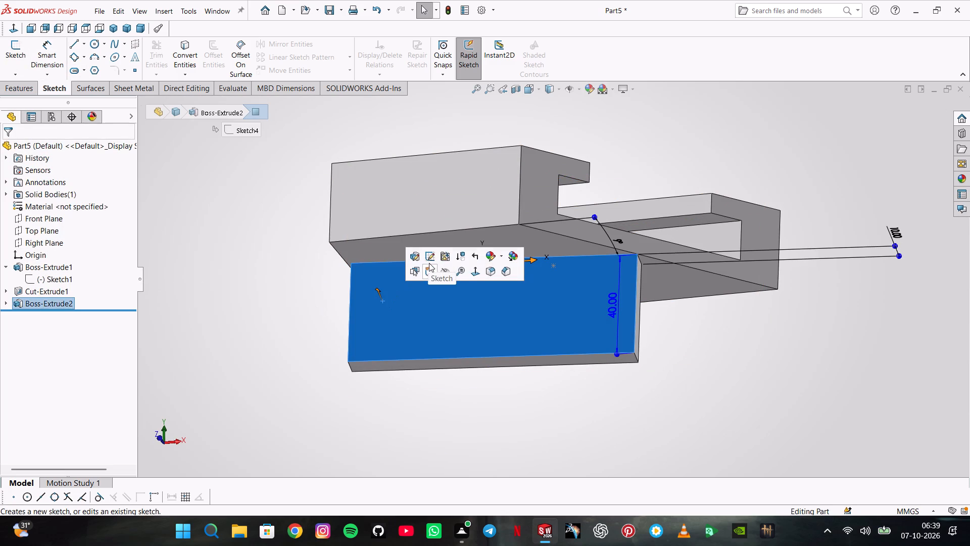
{"action": "left_click", "coordinate": [427, 270]}
{"action": "left_click", "coordinate": [82, 47]}
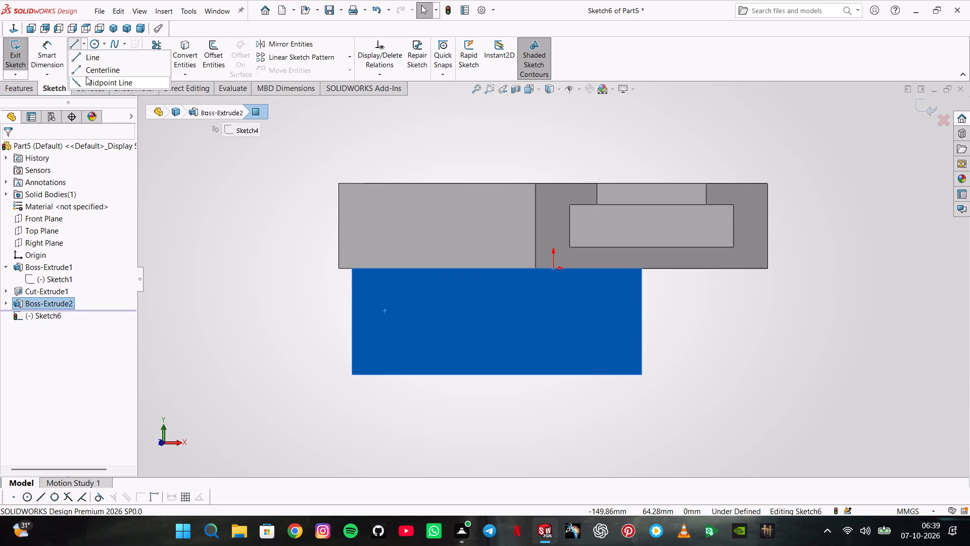
{"action": "left_click", "coordinate": [95, 60]}
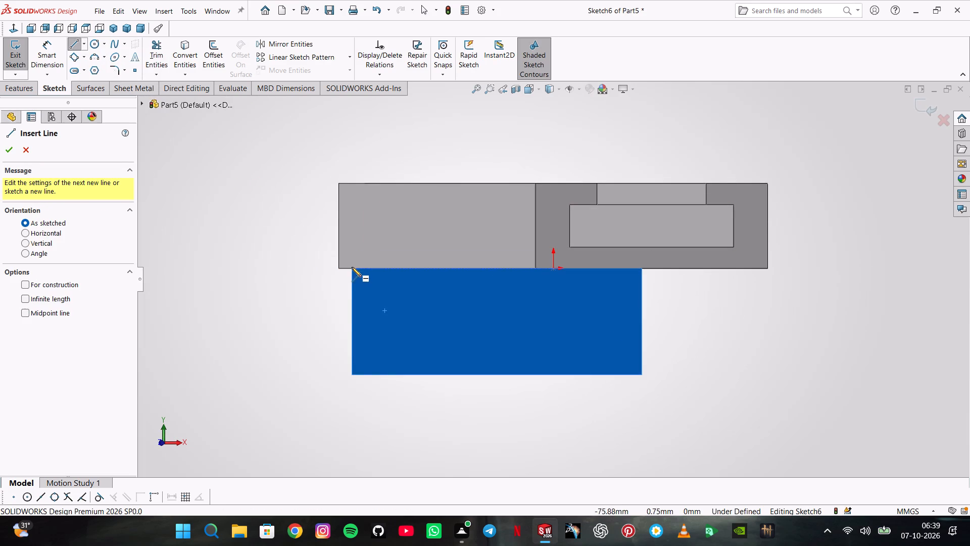
{"action": "left_click", "coordinate": [353, 271]}
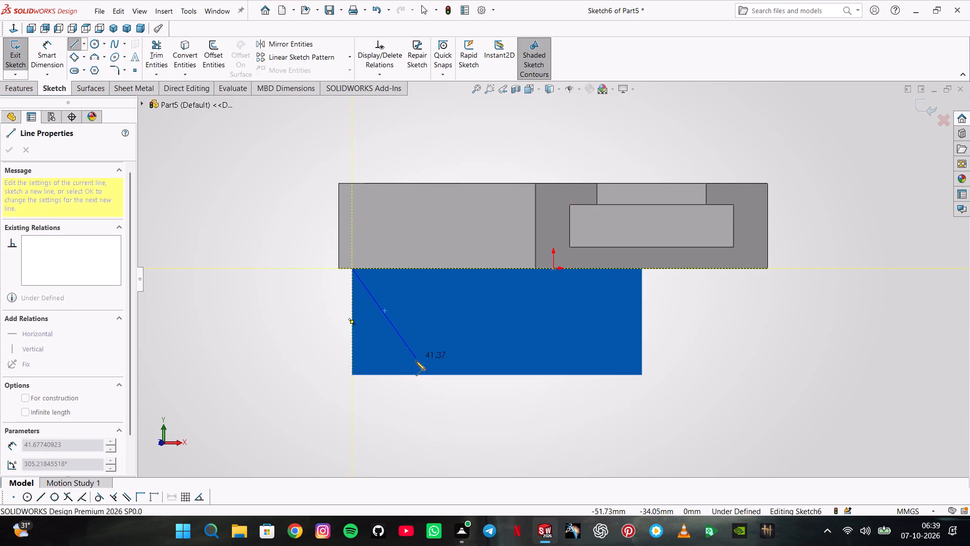
{"action": "left_click", "coordinate": [410, 375]}
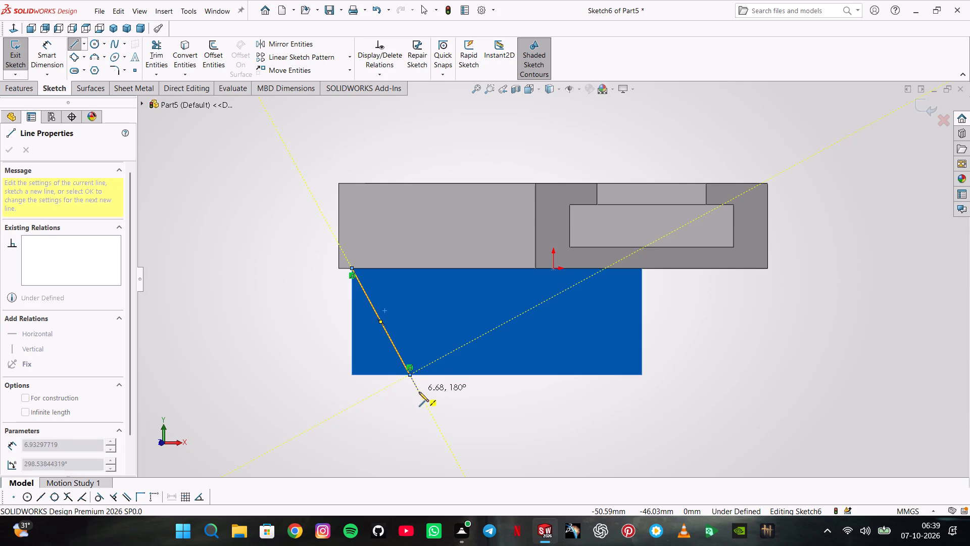
{"action": "double_click", "coordinate": [419, 392]}
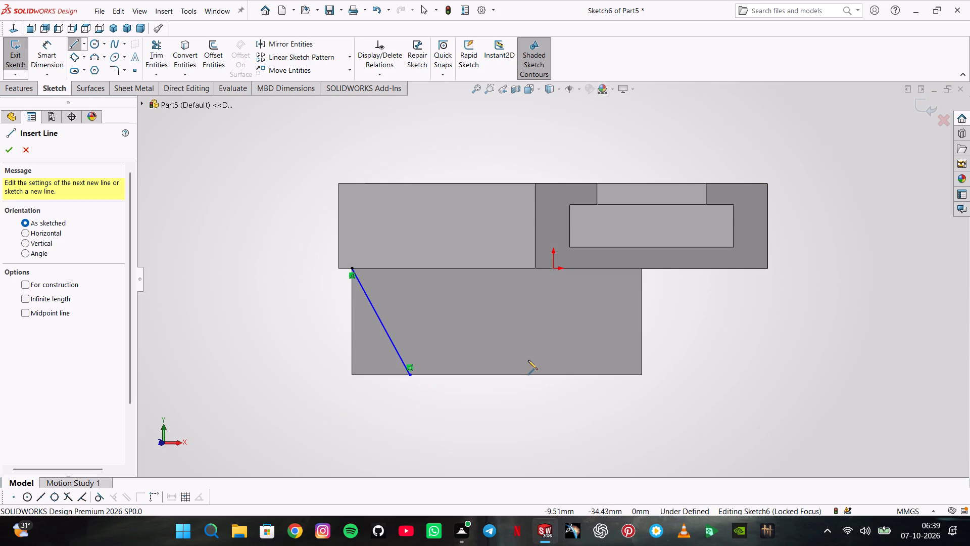
Sketch a line about 14 mm down the rib face's right edge from its upper corner, continuing with a slanted line to the lower edge.
{"action": "left_click", "coordinate": [643, 269]}
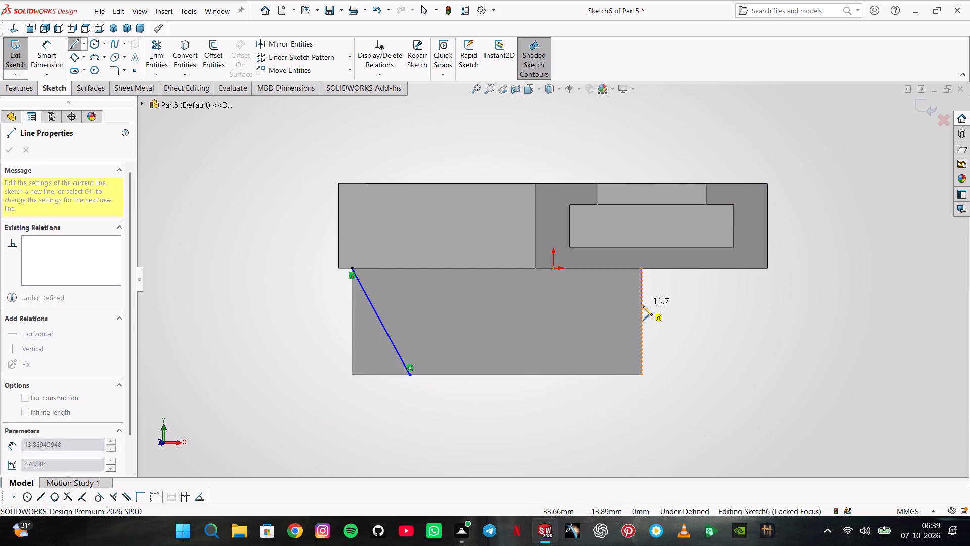
{"action": "left_click", "coordinate": [643, 306]}
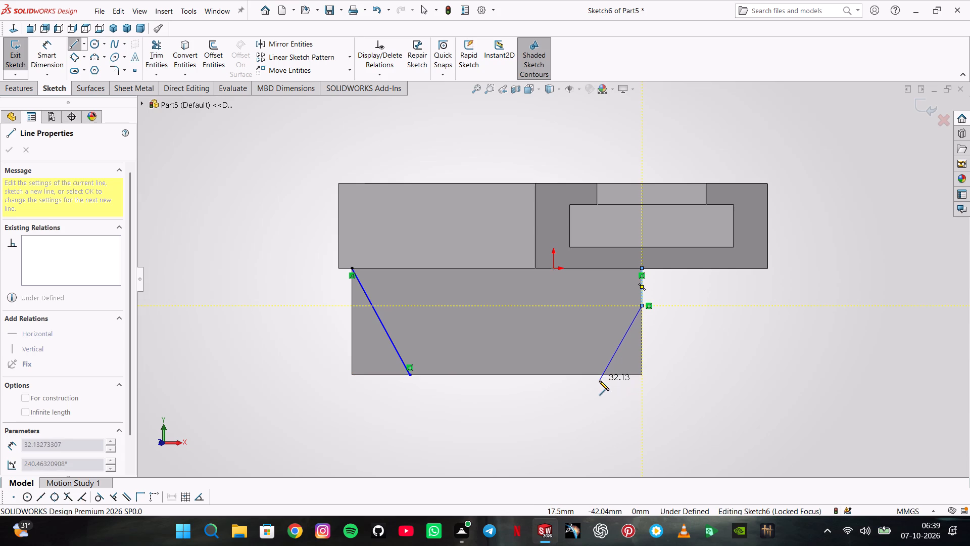
{"action": "left_click", "coordinate": [598, 376]}
{"action": "double_click", "coordinate": [579, 405]}
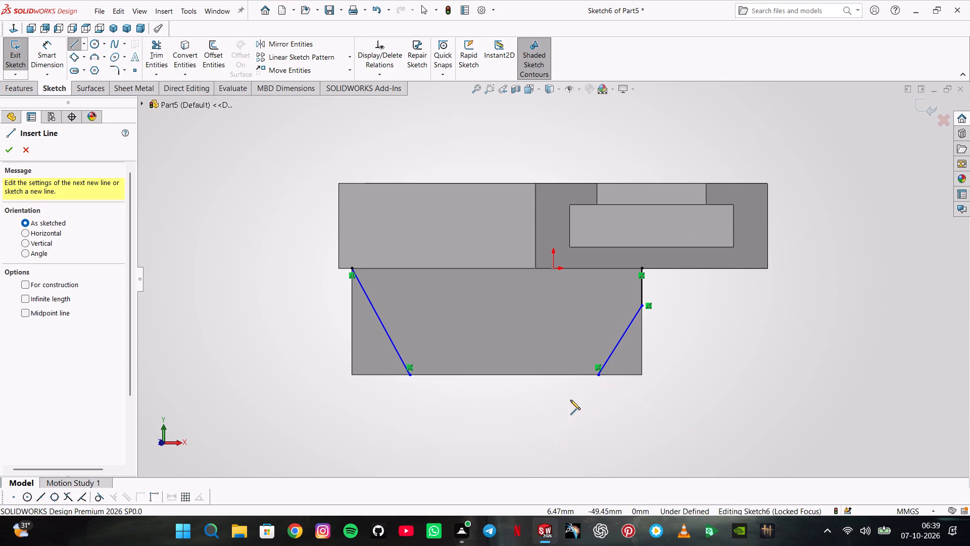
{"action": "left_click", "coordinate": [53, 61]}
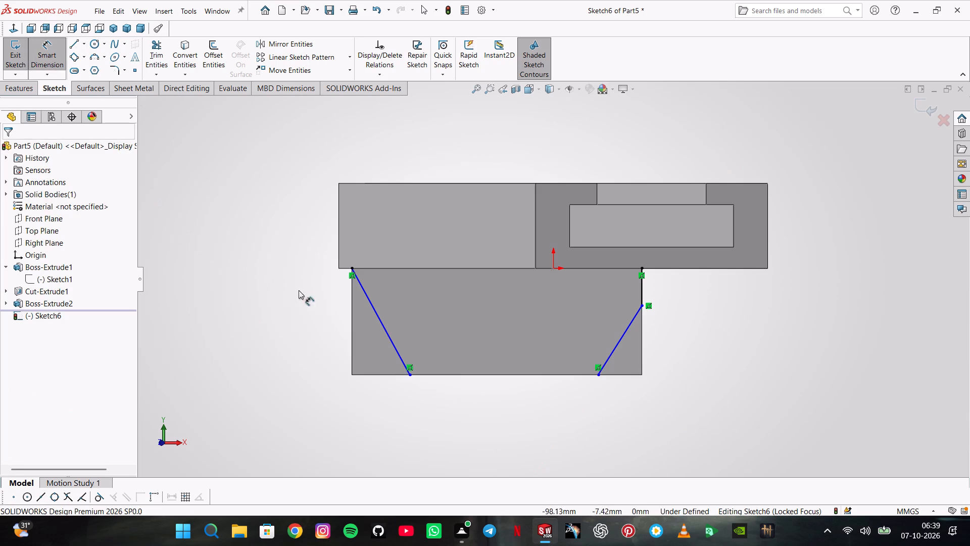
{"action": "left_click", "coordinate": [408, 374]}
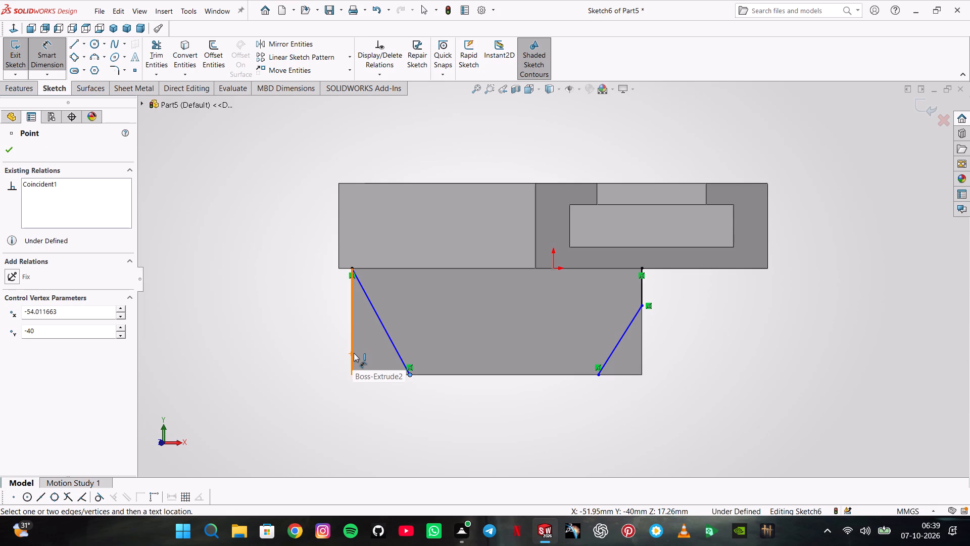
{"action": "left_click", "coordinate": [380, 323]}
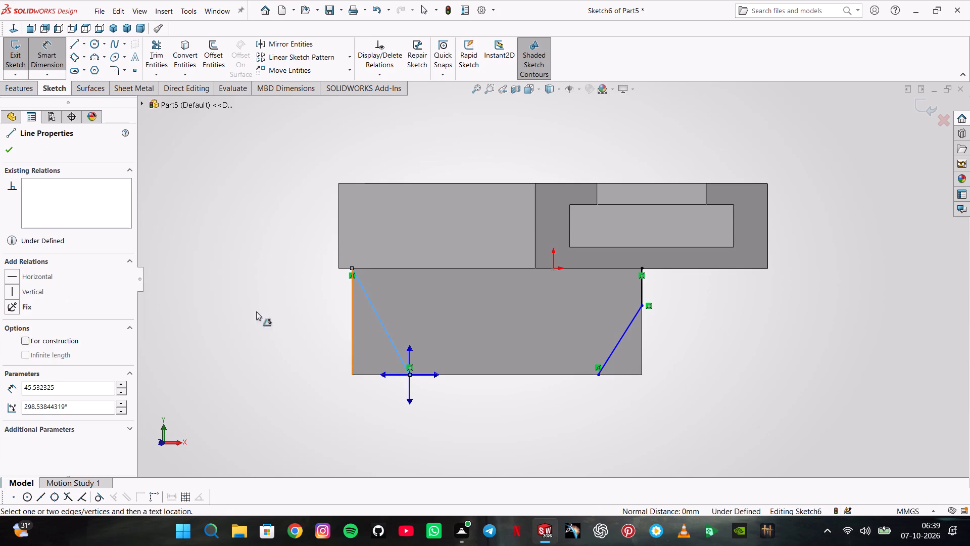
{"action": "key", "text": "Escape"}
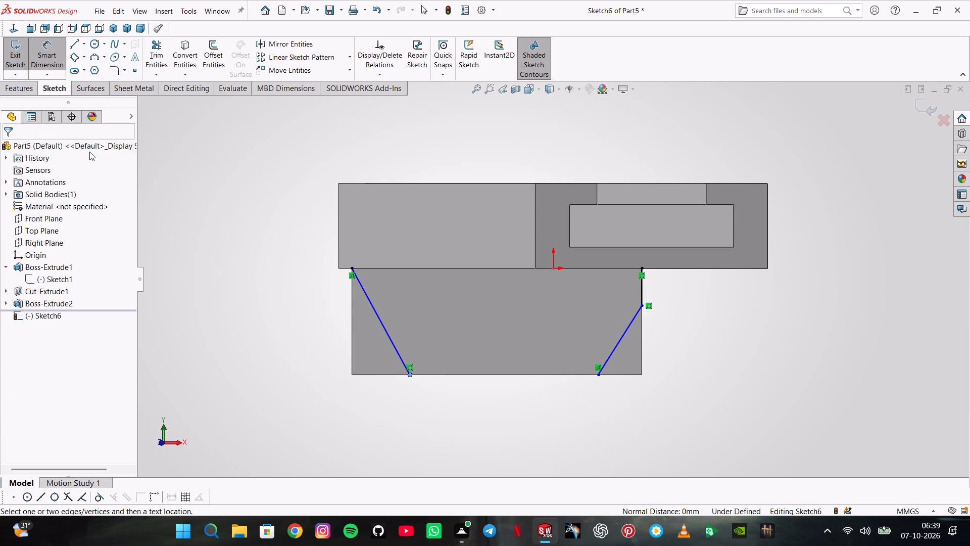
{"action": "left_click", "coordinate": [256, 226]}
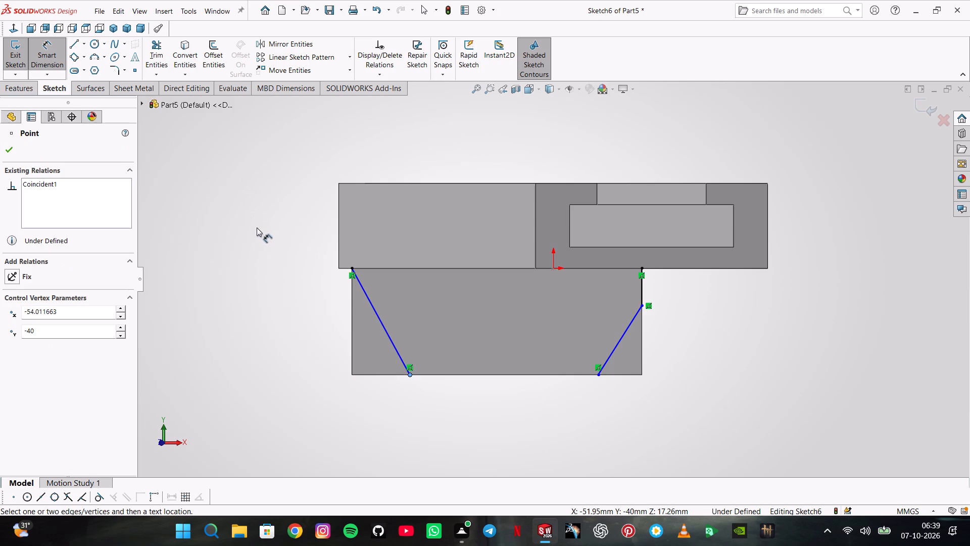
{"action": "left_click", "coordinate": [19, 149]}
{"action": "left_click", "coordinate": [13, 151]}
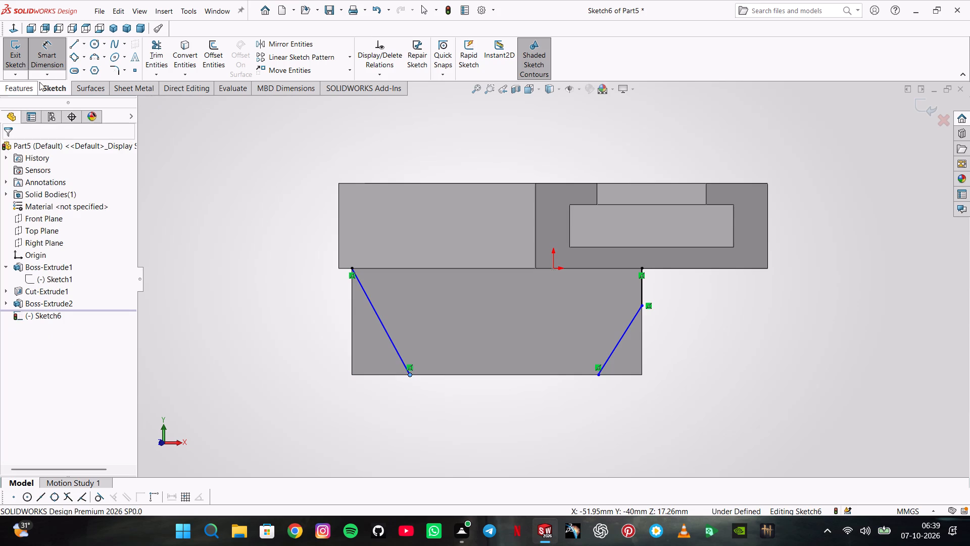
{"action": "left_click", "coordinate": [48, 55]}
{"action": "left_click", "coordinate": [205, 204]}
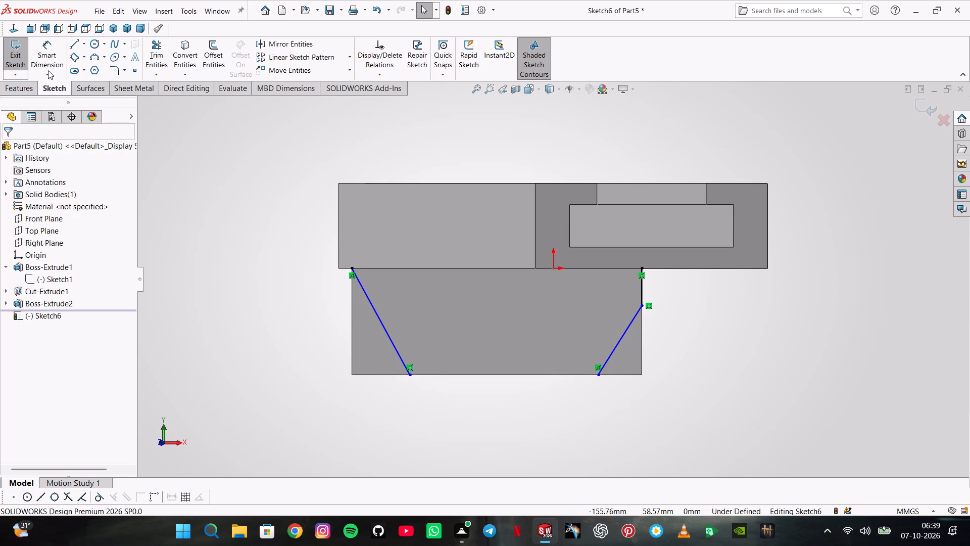
Dimension the angle between the left slanted line and the rib face's left vertical edge as 30°.
{"action": "left_click", "coordinate": [45, 60]}
{"action": "left_click", "coordinate": [381, 322]}
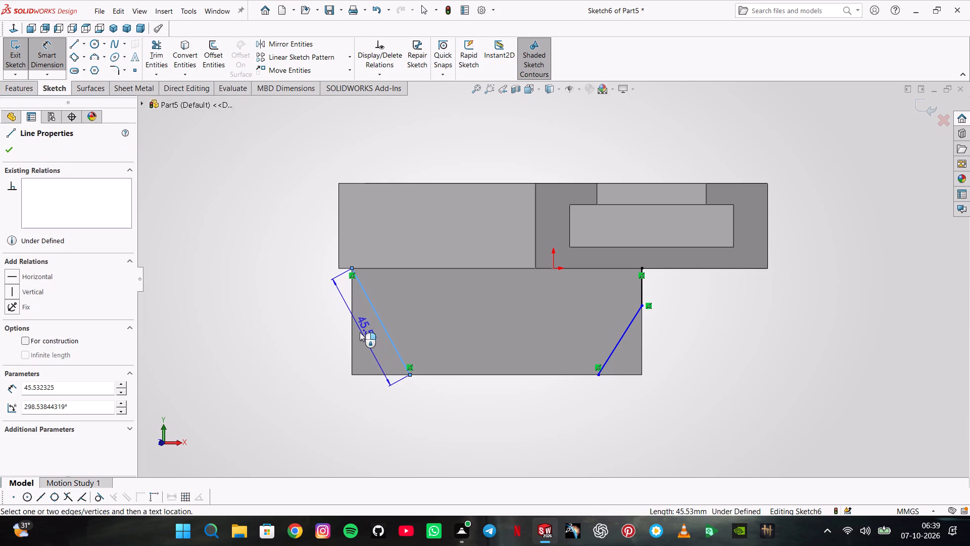
{"action": "left_click", "coordinate": [353, 336]}
{"action": "left_click", "coordinate": [377, 393]}
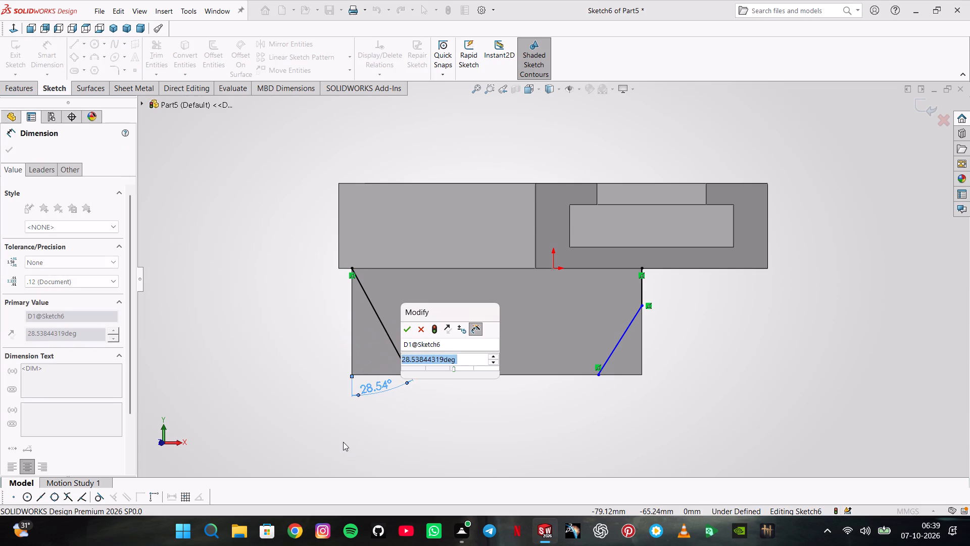
{"action": "type", "text": "30"}
{"action": "key", "text": "Return"}
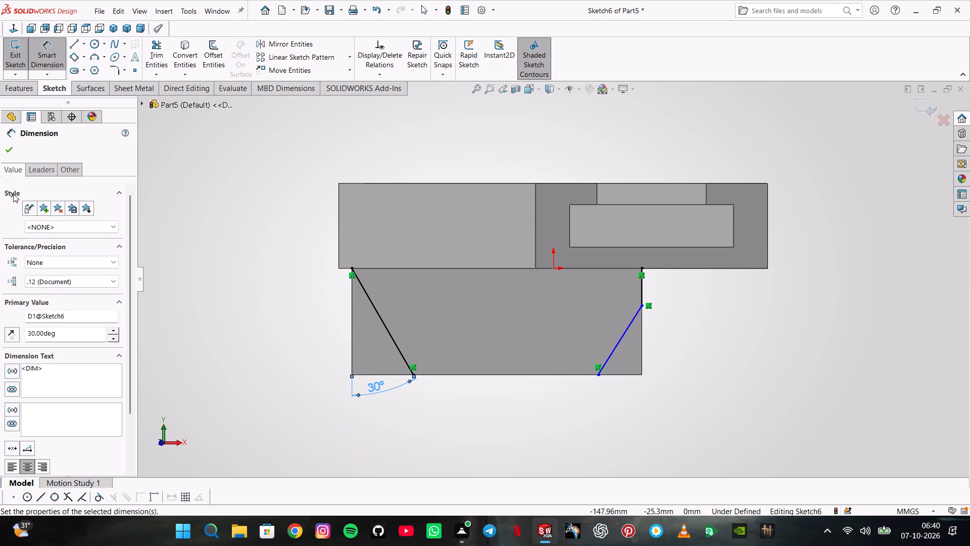
Sketch a circle about 30 mm in diameter on the rib face between the two slanted lines.
{"action": "left_click", "coordinate": [89, 44]}
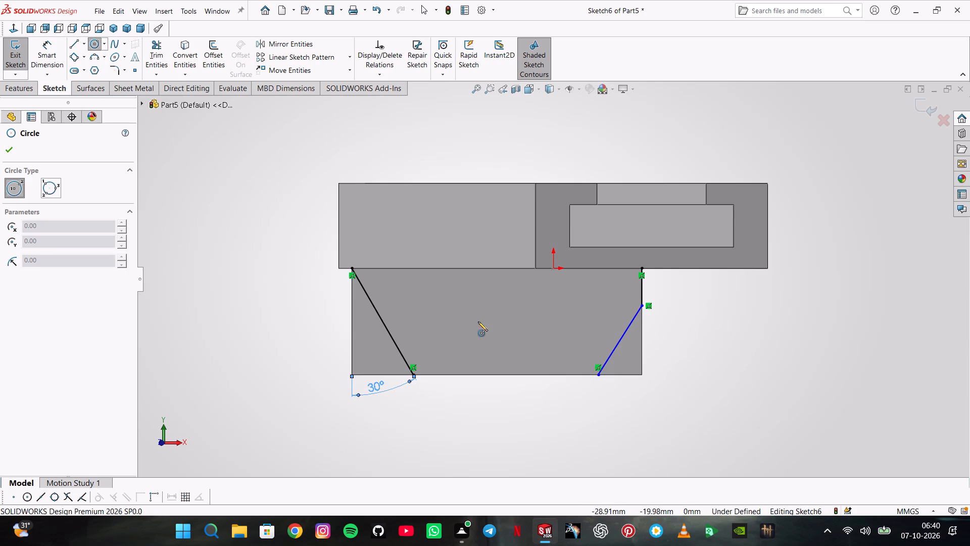
{"action": "left_click", "coordinate": [484, 334]}
{"action": "left_click", "coordinate": [505, 300]}
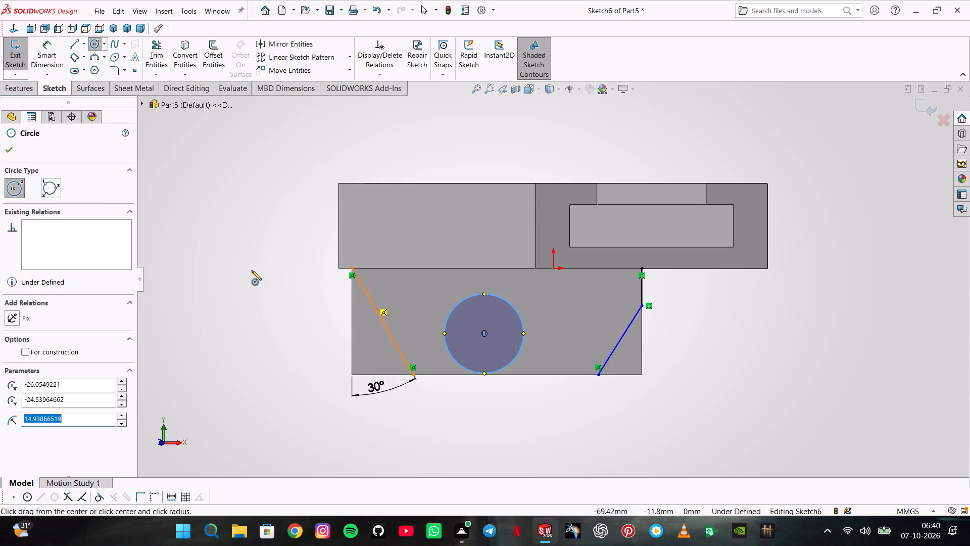
Dimension the circle's diameter as 20 mm.
{"action": "left_click", "coordinate": [49, 62]}
{"action": "left_click", "coordinate": [500, 296]}
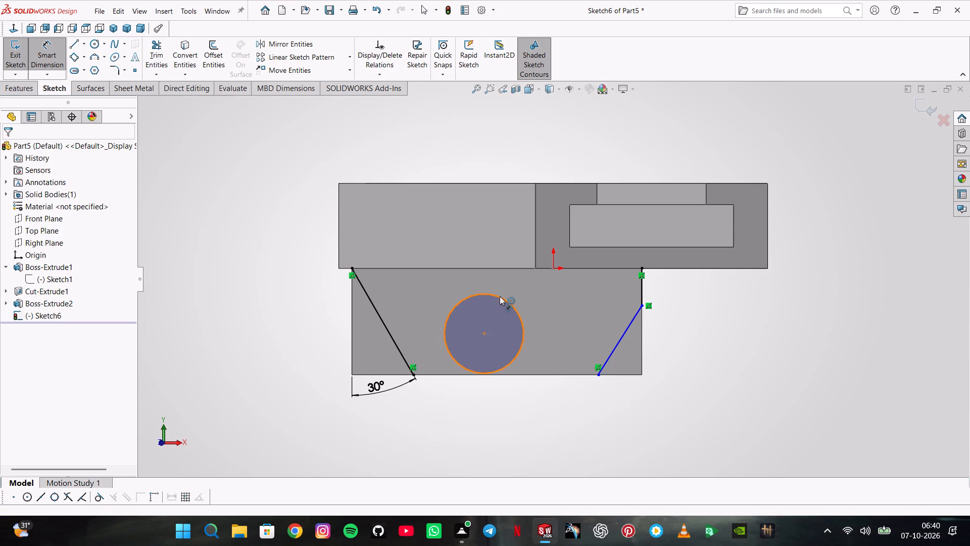
{"action": "left_click", "coordinate": [205, 335]}
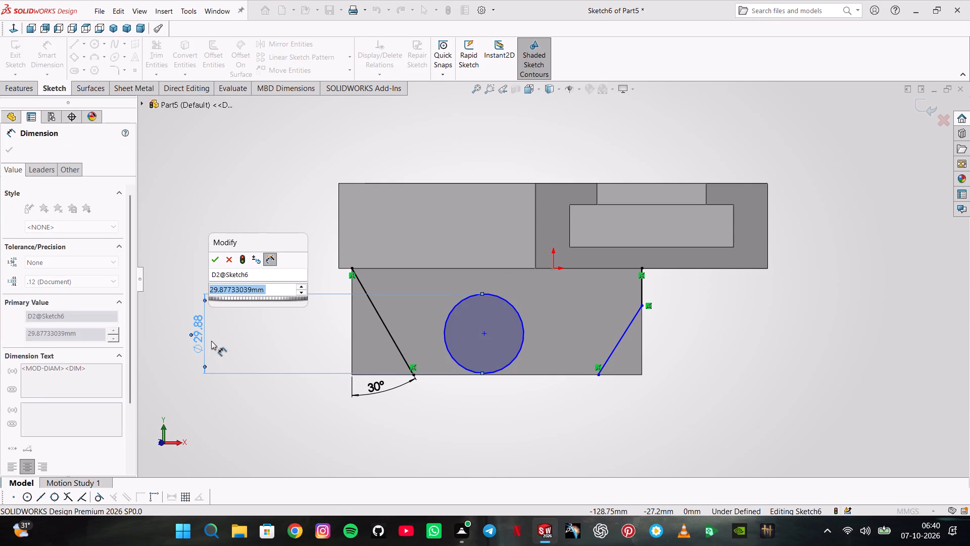
{"action": "type", "text": "20"}
{"action": "key", "text": "Return"}
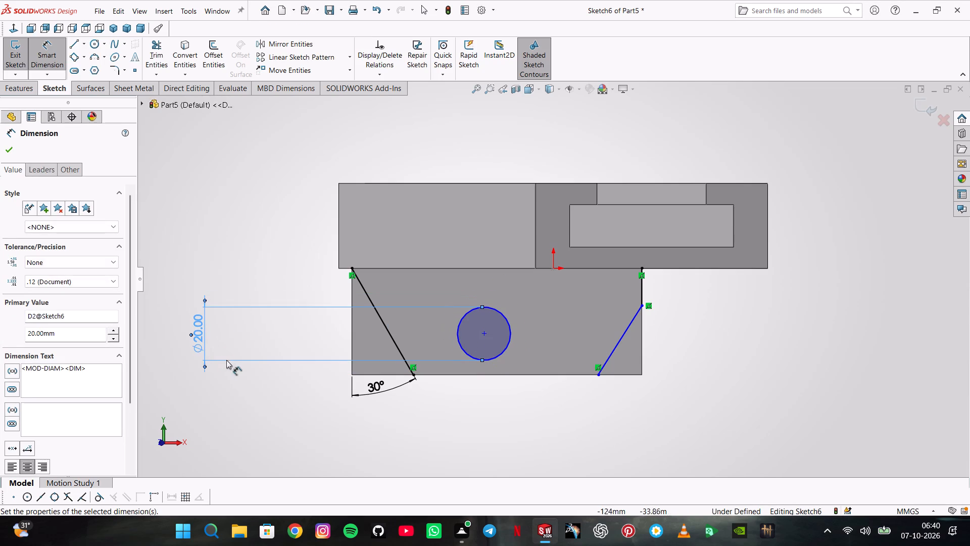
Dimension the circle's centre 50 mm from the rib face's left vertical edge.
{"action": "left_click", "coordinate": [485, 332]}
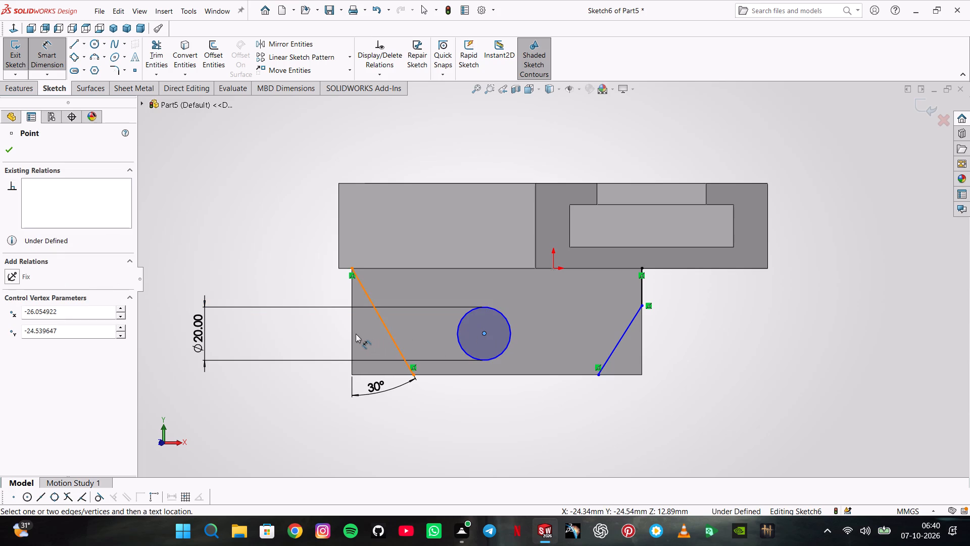
{"action": "left_click", "coordinate": [353, 336]}
{"action": "scroll", "coordinate": [360, 350], "scroll_direction": "up", "scroll_amount": 2}
{"action": "left_click", "coordinate": [452, 379]}
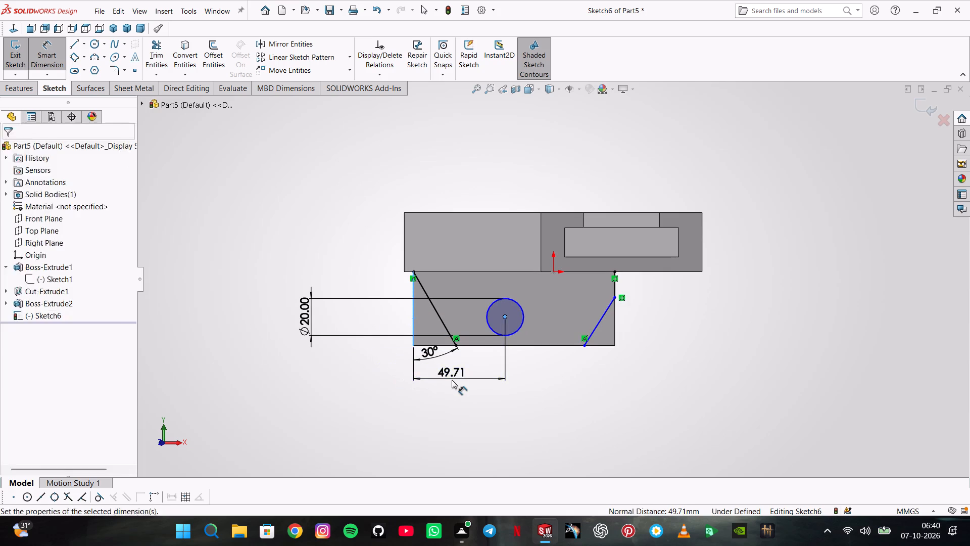
{"action": "type", "text": "50"}
{"action": "key", "text": "Return"}
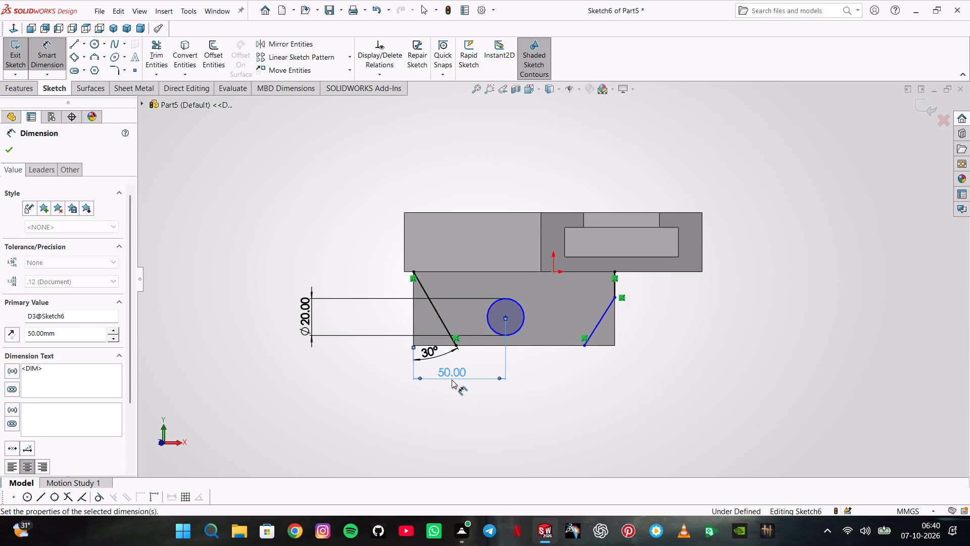
Dimension the circle's centre 22 mm below the base block's lower edge.
{"action": "left_click", "coordinate": [506, 315]}
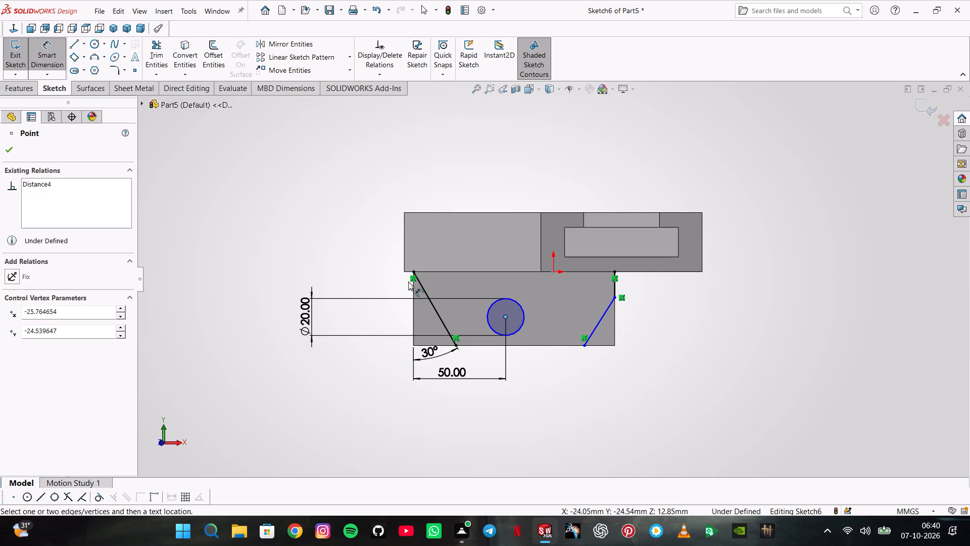
{"action": "left_click", "coordinate": [407, 270]}
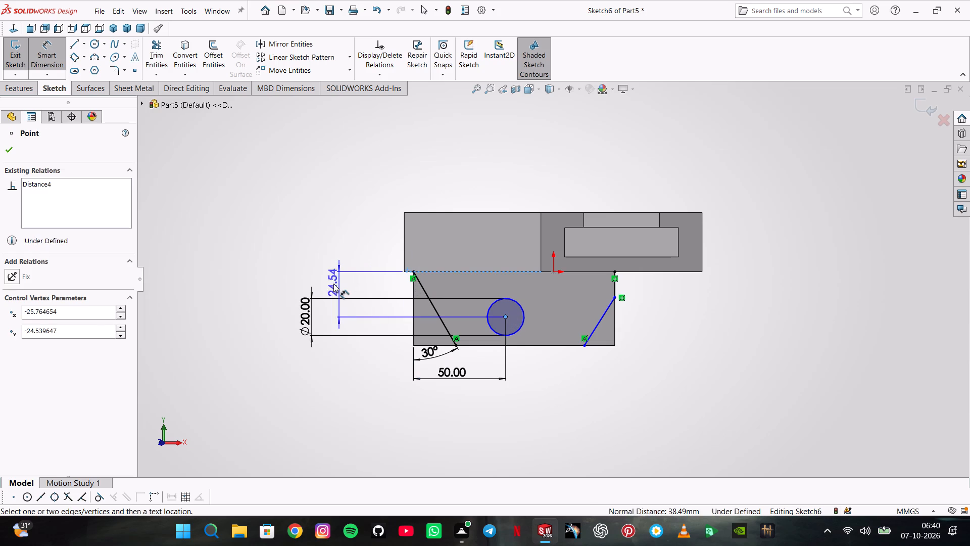
{"action": "left_click", "coordinate": [333, 284]}
{"action": "key", "text": "2"}
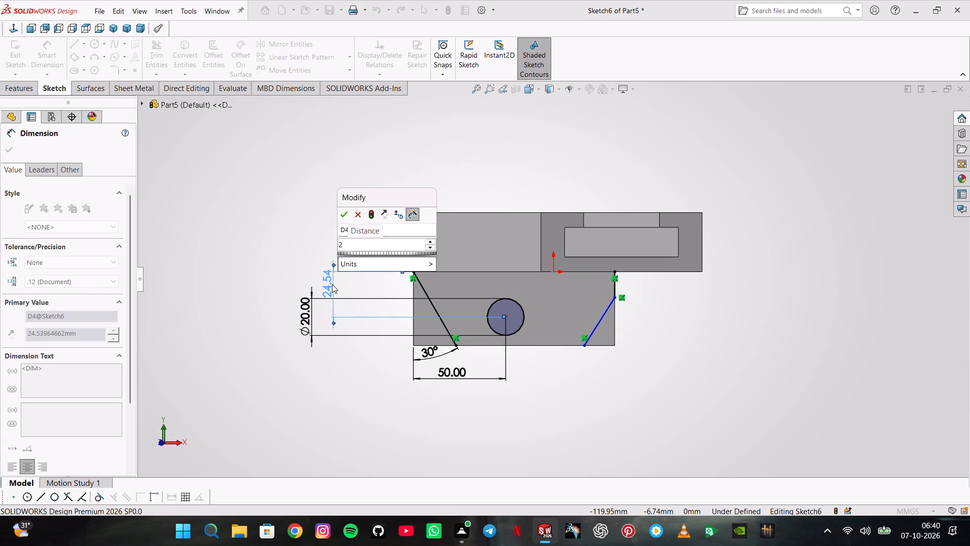
{"action": "key", "text": "2"}
{"action": "key", "text": "Return"}
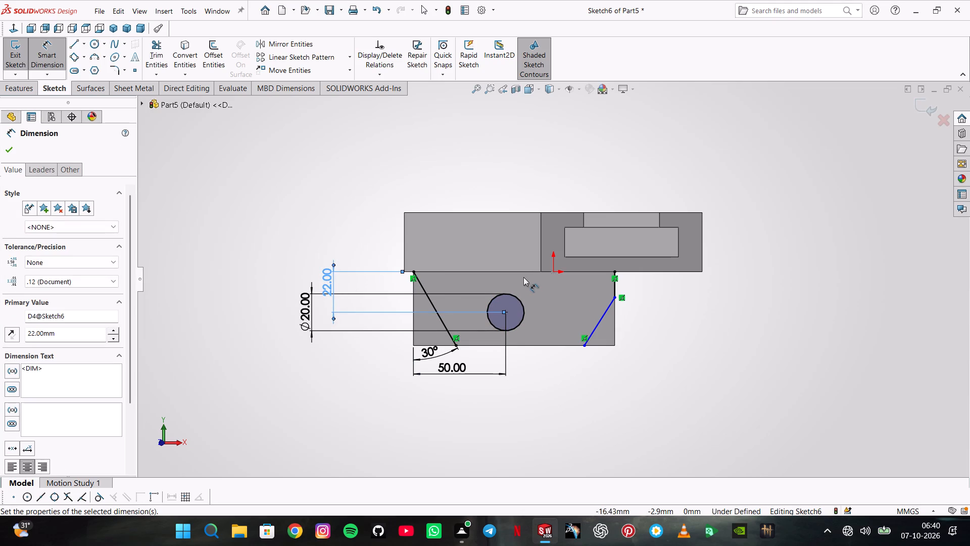
Dimension the vertical distance between the two ends of the right slanted line as 25 mm.
{"action": "left_click", "coordinate": [585, 344]}
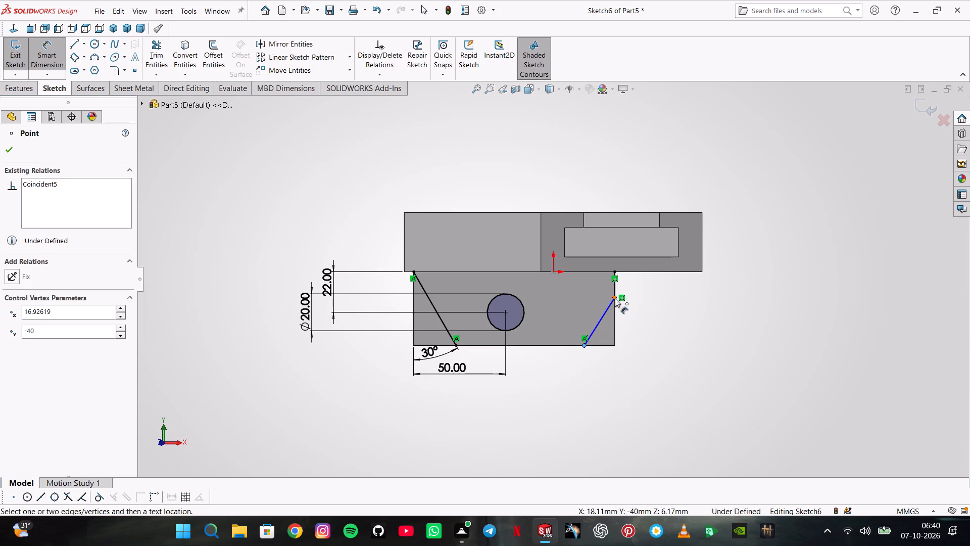
{"action": "left_click", "coordinate": [615, 298]}
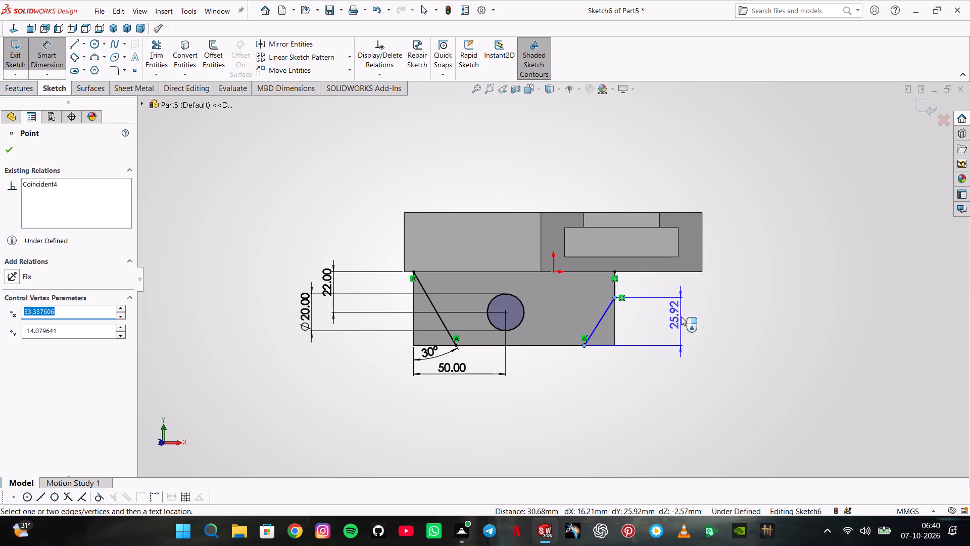
{"action": "left_click", "coordinate": [681, 316]}
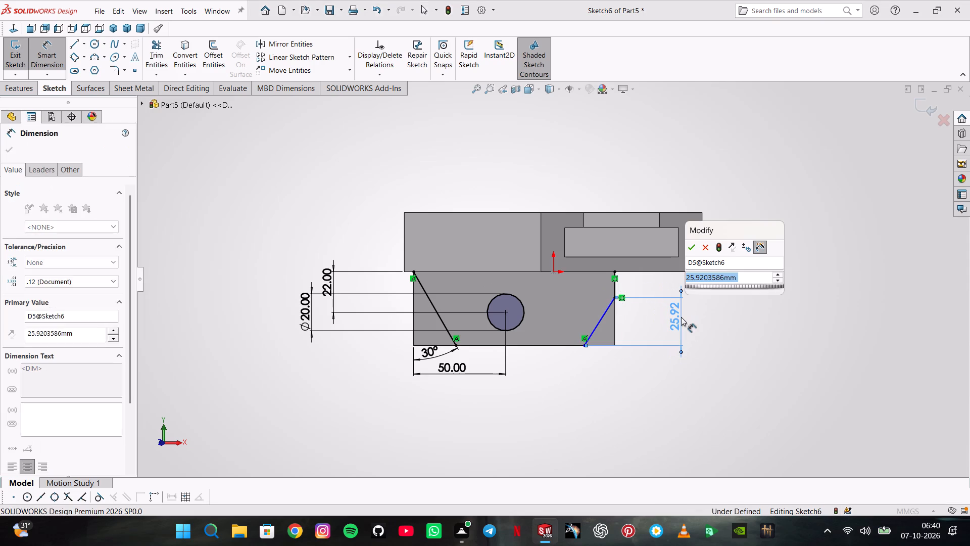
{"action": "key", "text": "2"}
{"action": "key", "text": "5"}
{"action": "key", "text": "Return"}
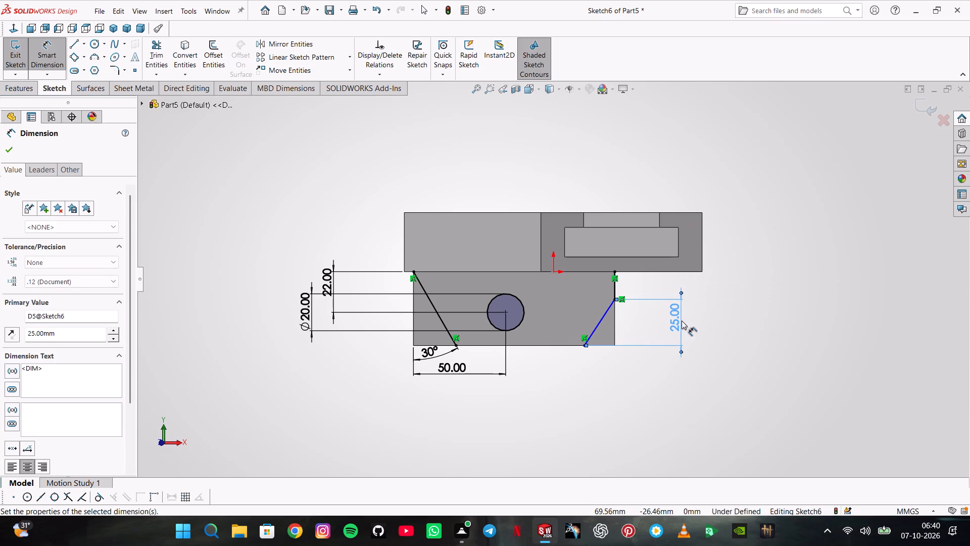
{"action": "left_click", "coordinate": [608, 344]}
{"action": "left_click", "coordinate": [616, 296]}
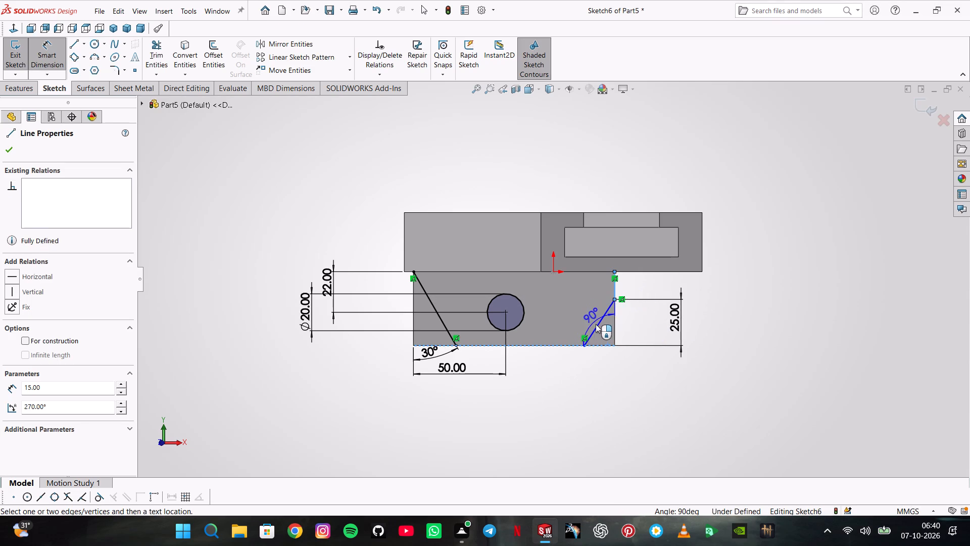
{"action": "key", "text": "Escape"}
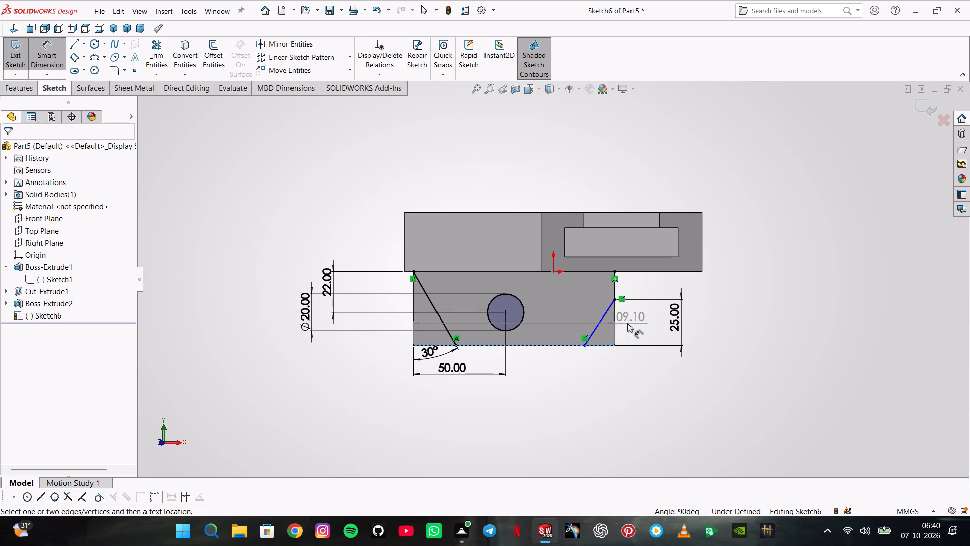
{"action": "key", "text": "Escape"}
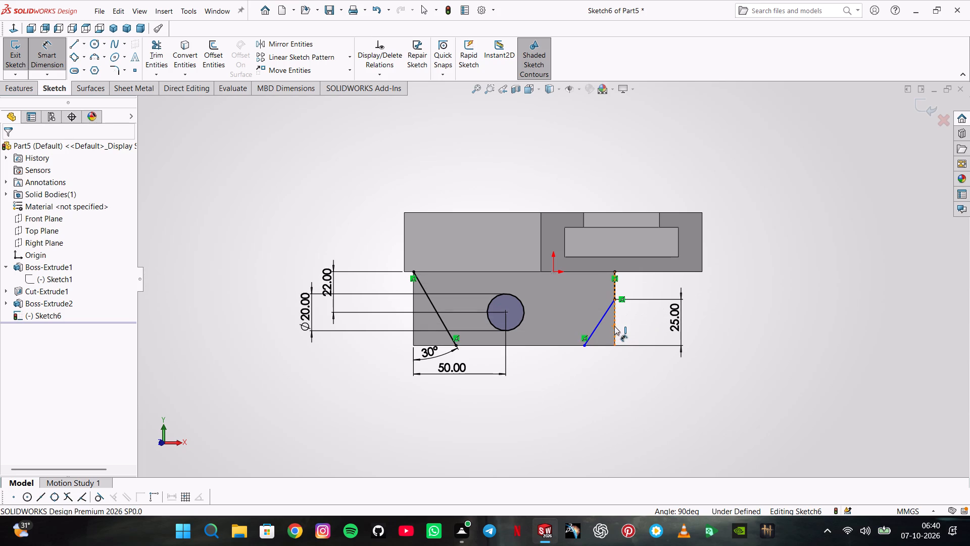
Dimension the angle between the right slanted line and the rib face's right vertical edge as 45°.
{"action": "left_click", "coordinate": [614, 326]}
{"action": "left_click", "coordinate": [598, 322]}
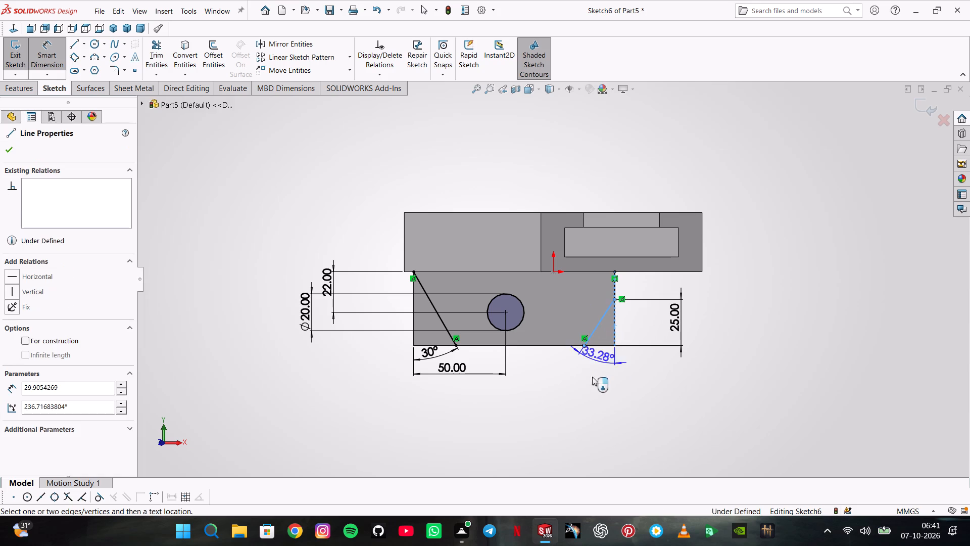
{"action": "left_click", "coordinate": [588, 390]}
{"action": "type", "text": "45"}
{"action": "key", "text": "Return"}
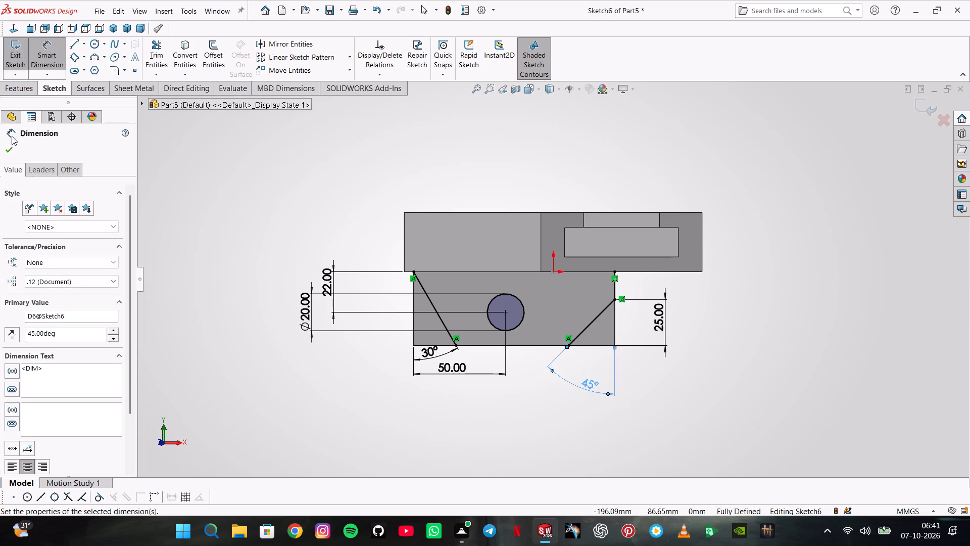
Add a reference dimension for the rib face's height, between its upper and lower edges, placed beside the existing left-hand dimensions.
{"action": "left_click", "coordinate": [481, 271]}
{"action": "left_click", "coordinate": [483, 344]}
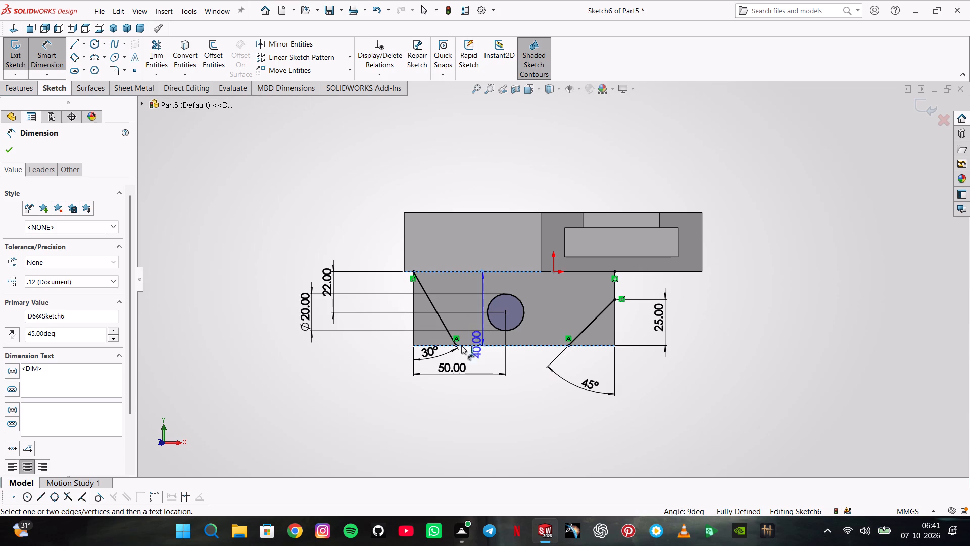
{"action": "left_click", "coordinate": [238, 324]}
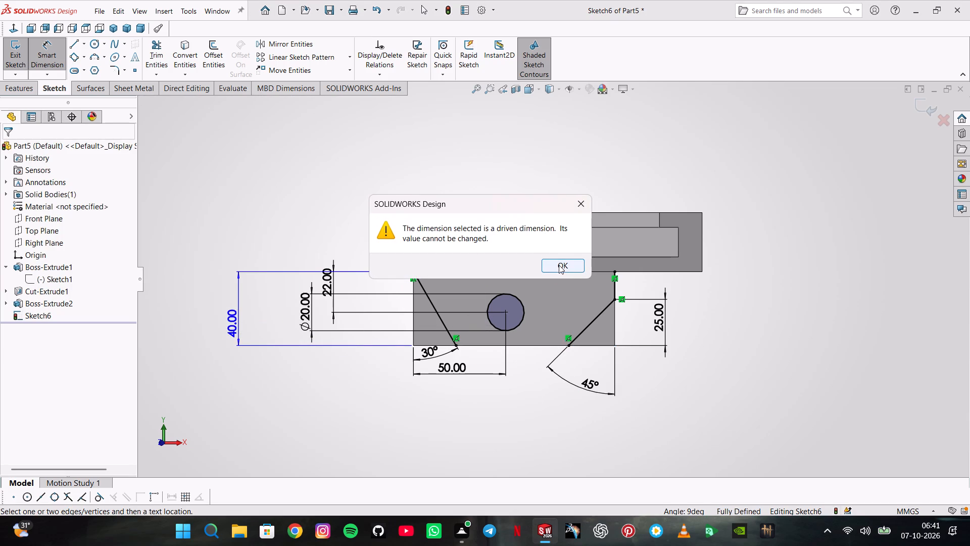
{"action": "left_click", "coordinate": [559, 265]}
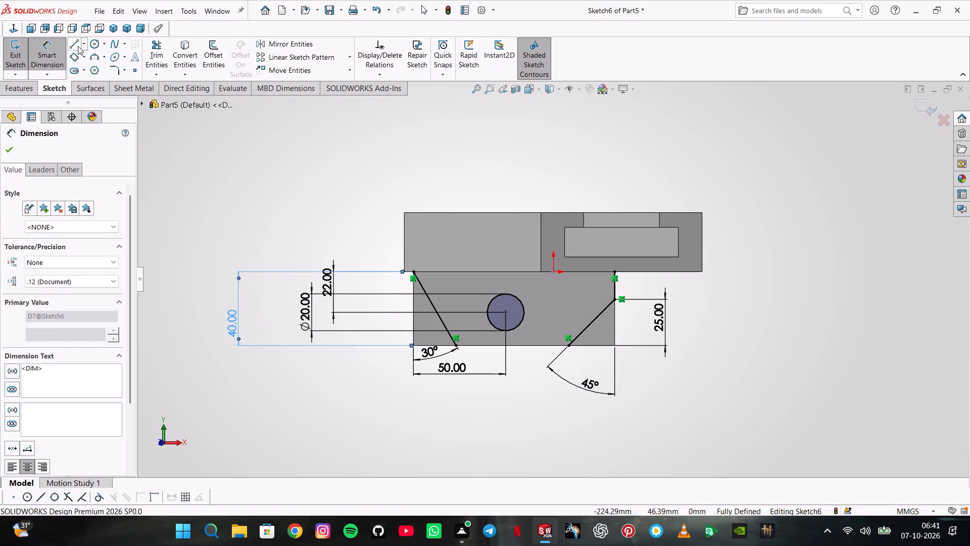
Close the left corner triangle with a horizontal line about 23 mm long and a 40 mm vertical line along the rib face's edges.
{"action": "left_click", "coordinate": [78, 44]}
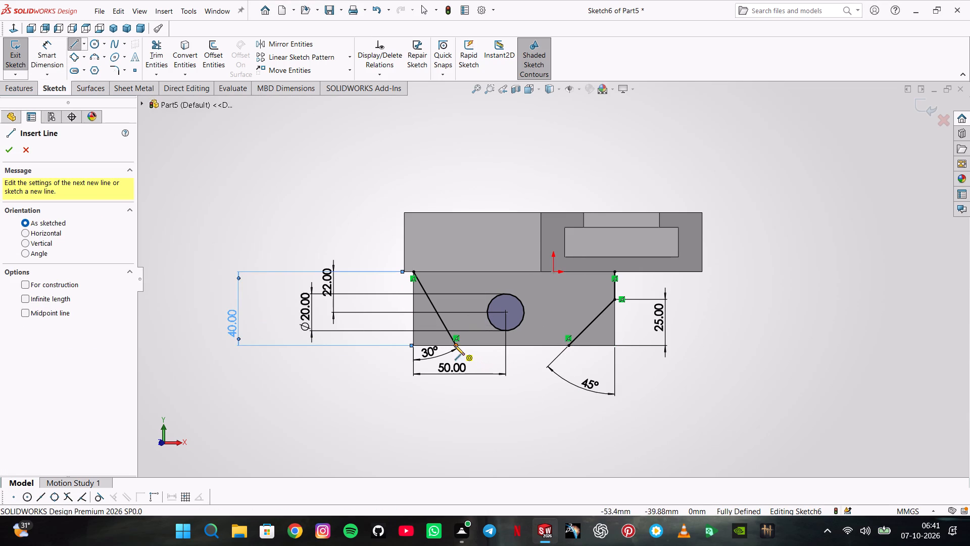
{"action": "left_click", "coordinate": [455, 345]}
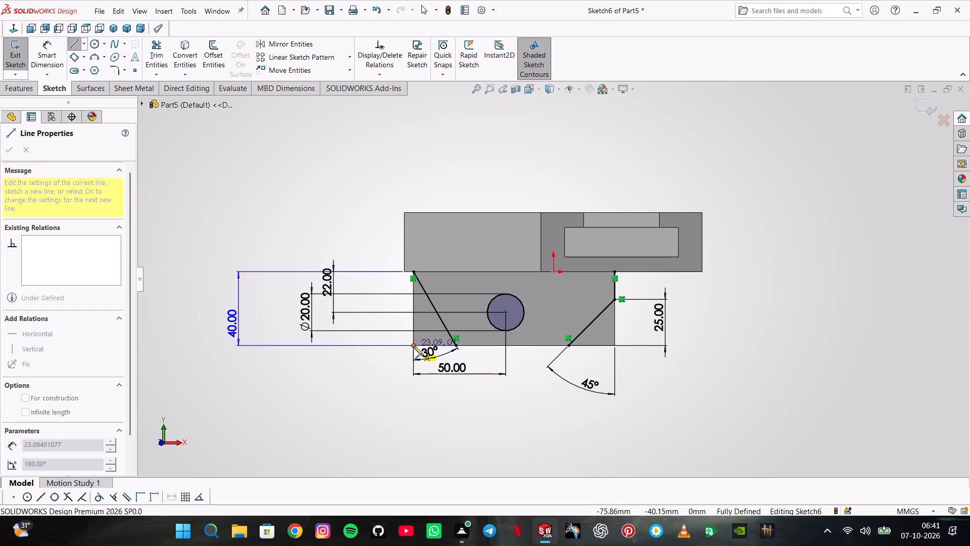
{"action": "left_click", "coordinate": [413, 346]}
{"action": "left_click", "coordinate": [412, 275]}
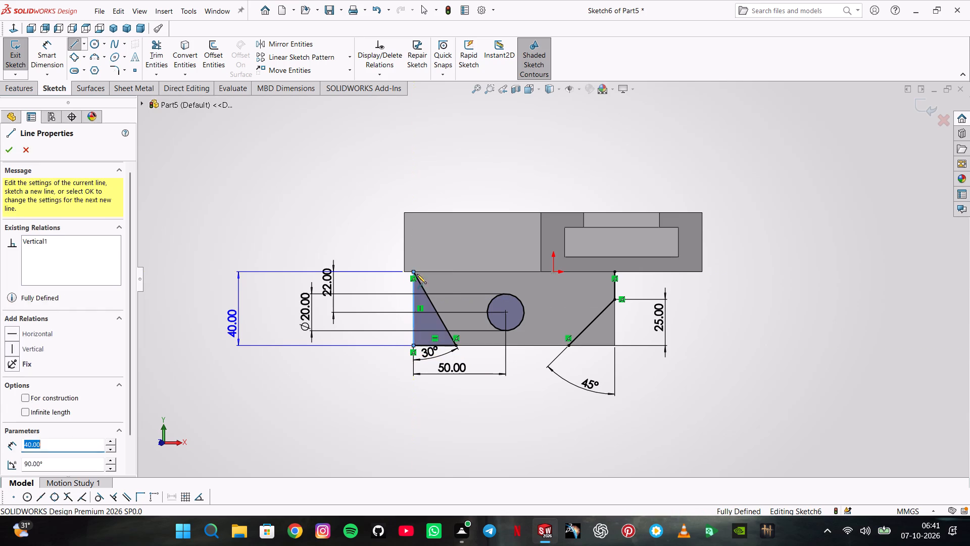
{"action": "double_click", "coordinate": [549, 368]}
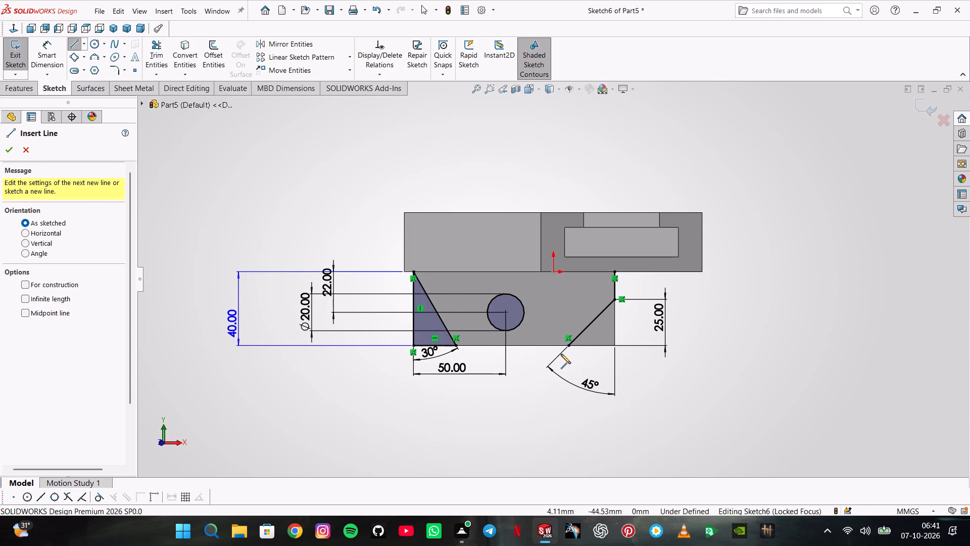
Close the right corner triangle with lines along the rib face's lower and right edges, ending at the slanted line's upper end.
{"action": "left_click", "coordinate": [567, 348]}
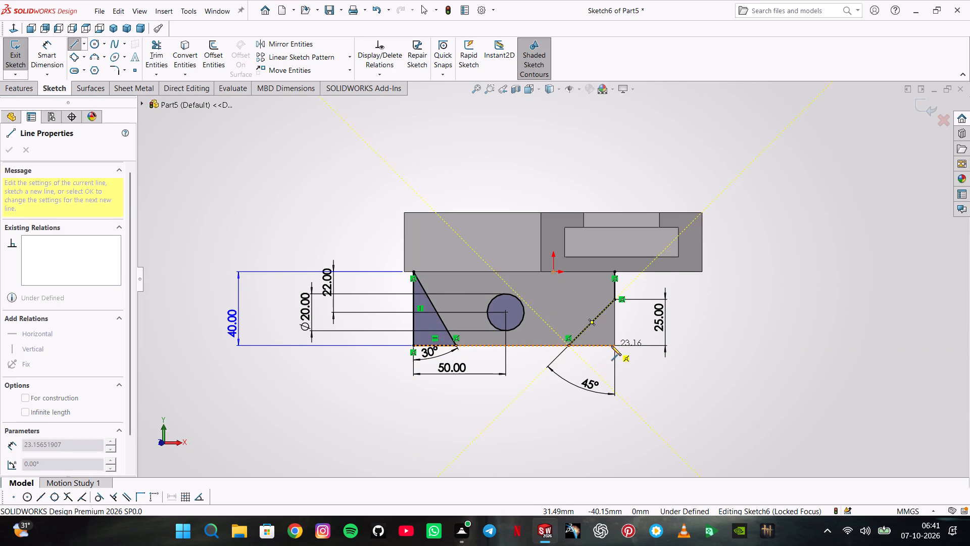
{"action": "left_click", "coordinate": [616, 343]}
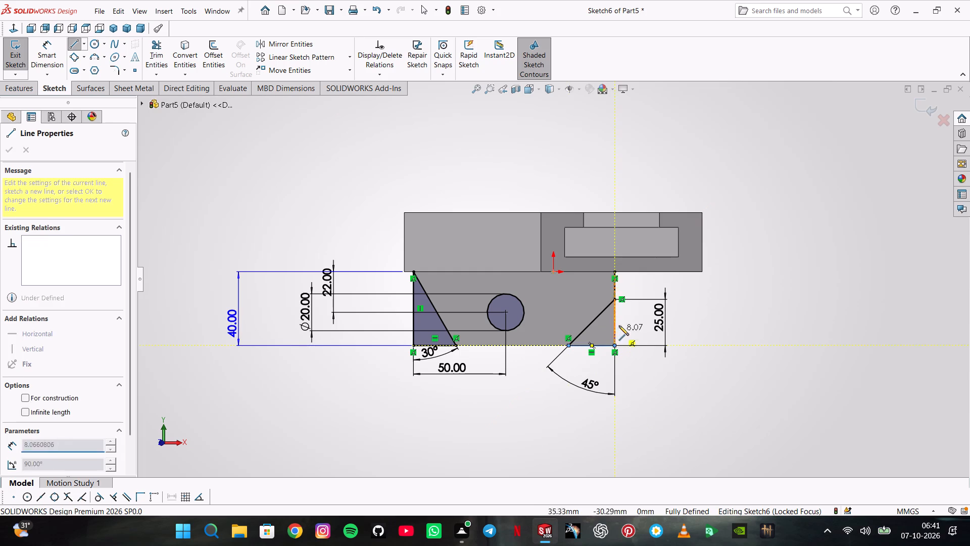
{"action": "left_click", "coordinate": [617, 299]}
{"action": "double_click", "coordinate": [714, 385]}
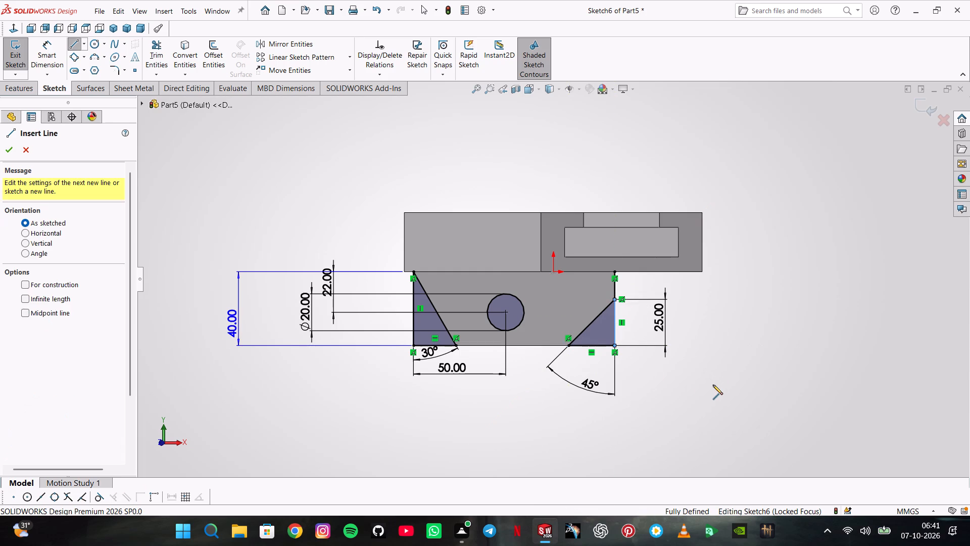
{"action": "left_click", "coordinate": [17, 157]}
{"action": "left_click", "coordinate": [12, 151]}
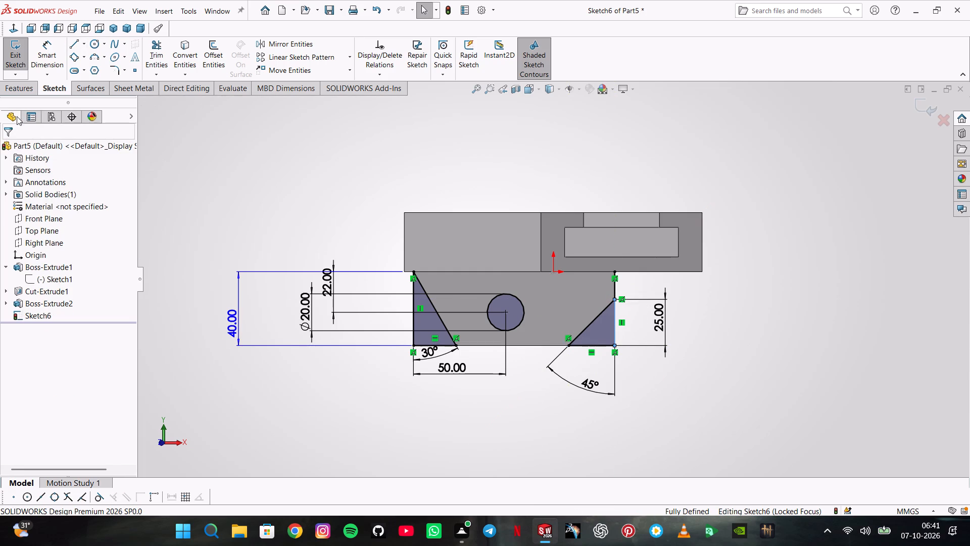
Extrude-cut the circle and both corner triangles out of the rib with Through All - Both.
{"action": "left_click", "coordinate": [27, 93]}
{"action": "left_click", "coordinate": [207, 48]}
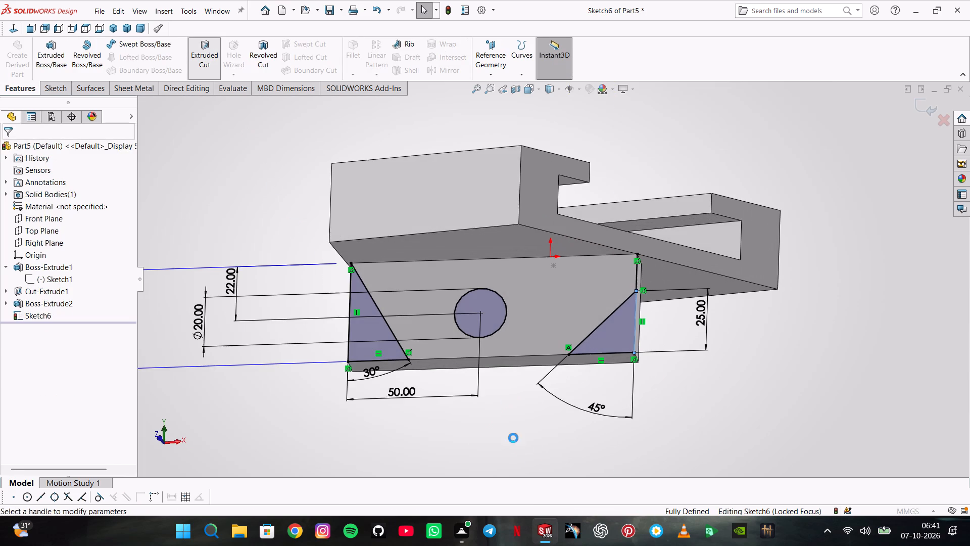
{"action": "left_click", "coordinate": [621, 340]}
{"action": "left_click", "coordinate": [482, 322]}
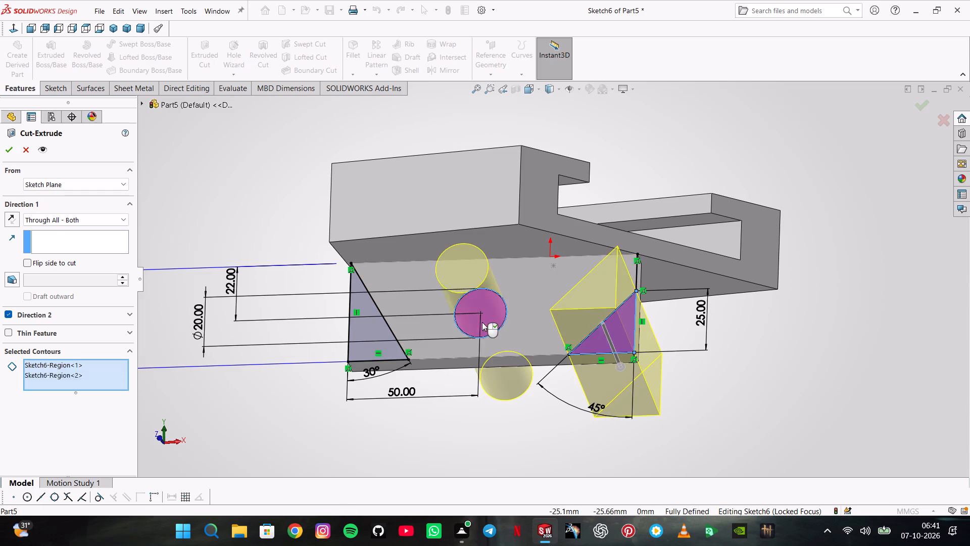
{"action": "left_click", "coordinate": [366, 327]}
{"action": "left_click", "coordinate": [10, 152]}
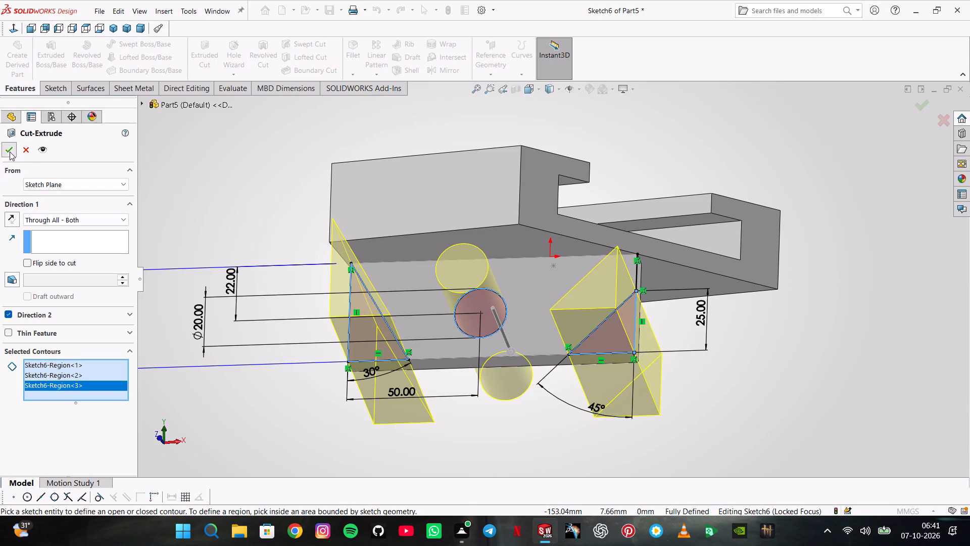
{"action": "left_click", "coordinate": [218, 278]}
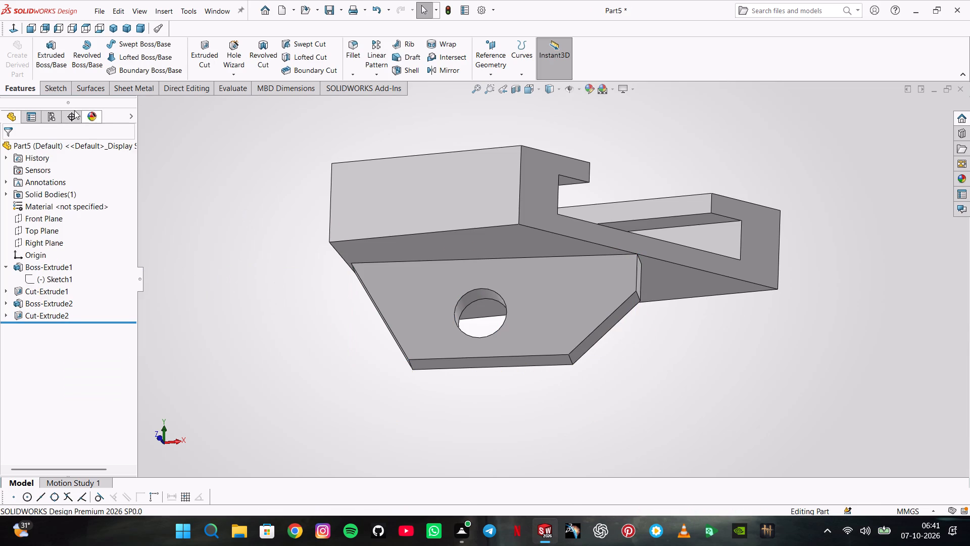
Examine the finished cut and the rib's tilt in isometric, front, back and underside views of the part.
{"action": "left_click", "coordinate": [113, 25]}
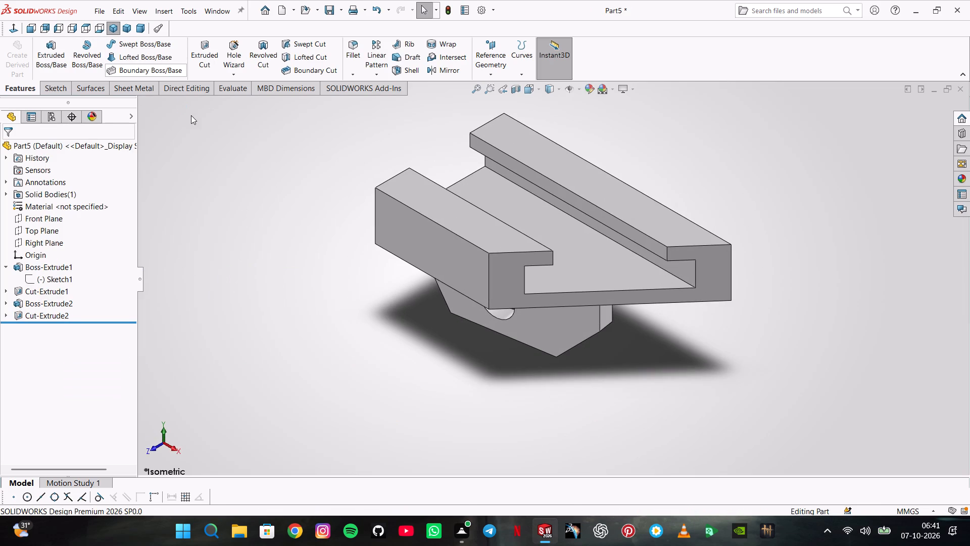
{"action": "left_click", "coordinate": [16, 26]}
{"action": "left_click", "coordinate": [16, 26]}
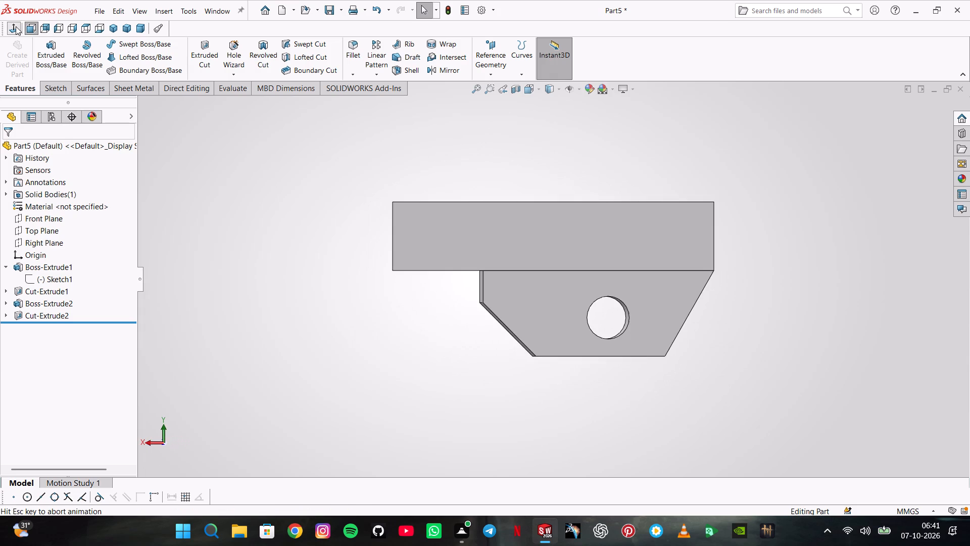
{"action": "left_click", "coordinate": [16, 26]}
{"action": "left_click", "coordinate": [16, 26]}
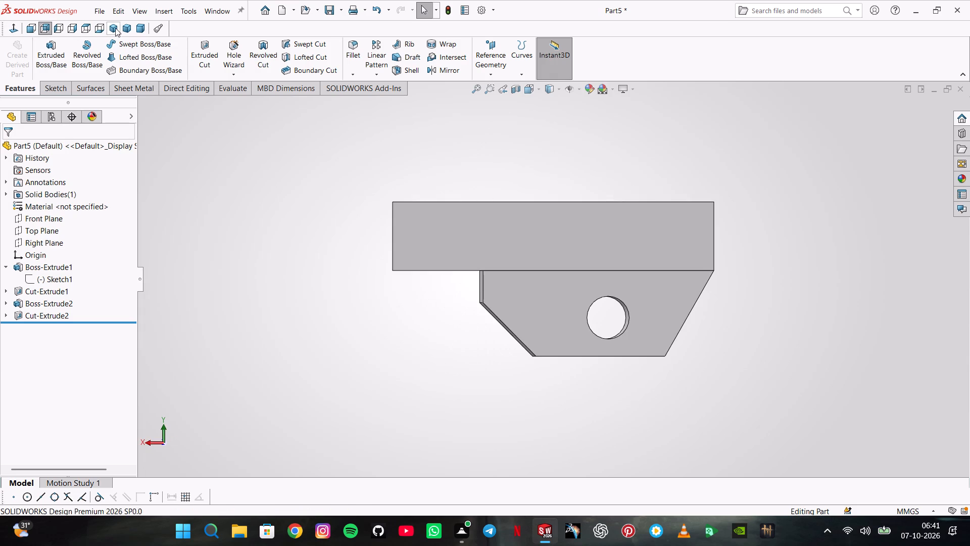
{"action": "left_click", "coordinate": [116, 28]}
{"action": "middle_click_drag", "start_coordinate": [474, 314], "coordinate": [562, 37]}
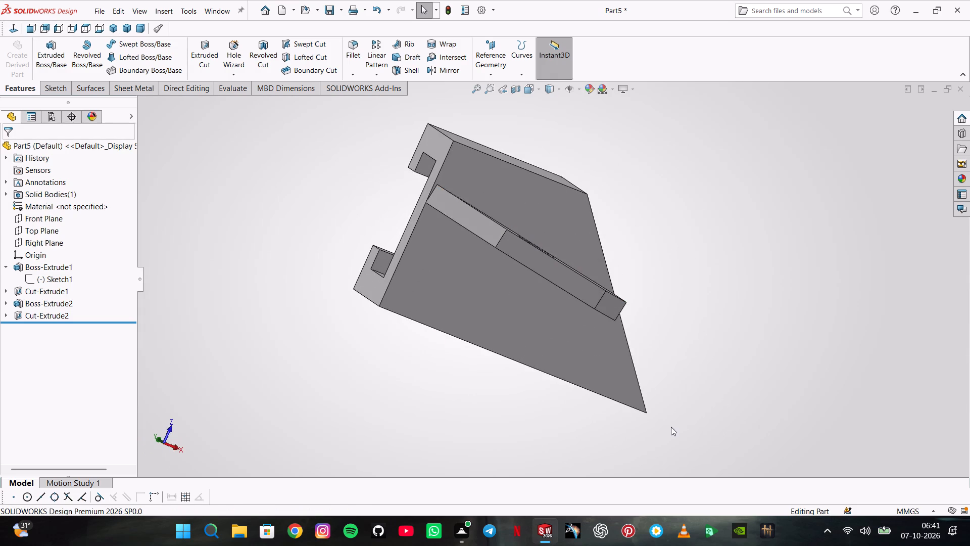
Save the part as Part63 in SOLIDWORKS Part format in the LEVEL4 folder.
{"action": "middle_click_drag", "start_coordinate": [668, 427], "coordinate": [515, 392]}
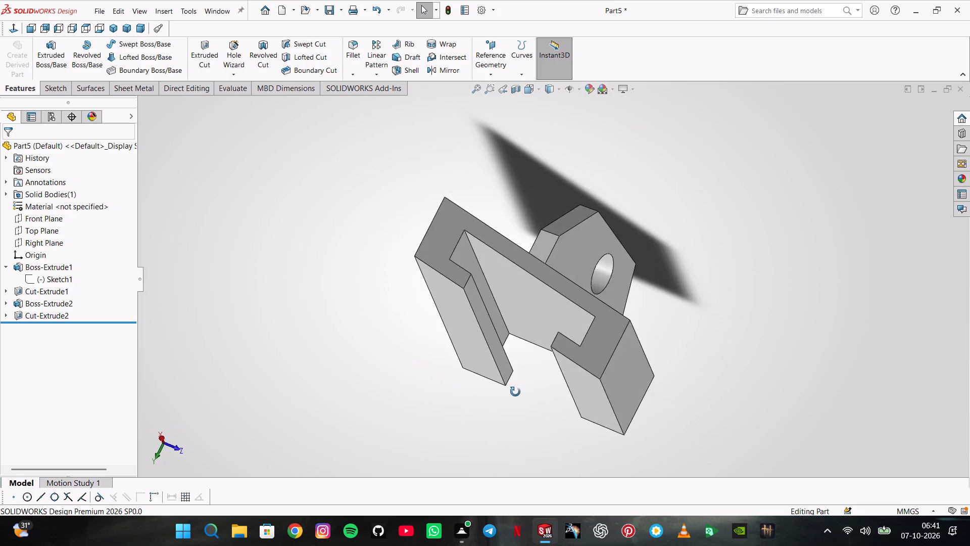
{"action": "middle_click_drag", "start_coordinate": [515, 392], "coordinate": [506, 534]}
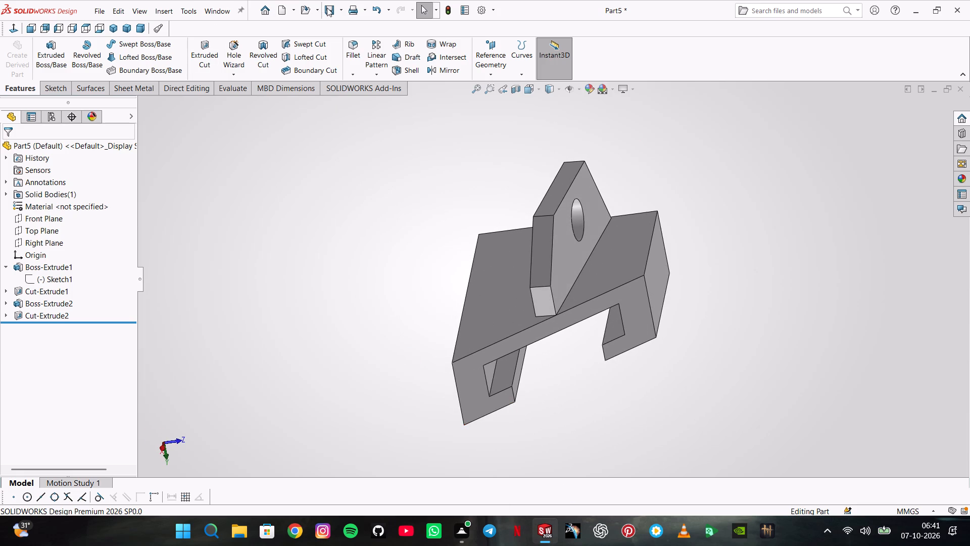
{"action": "left_click", "coordinate": [330, 10]}
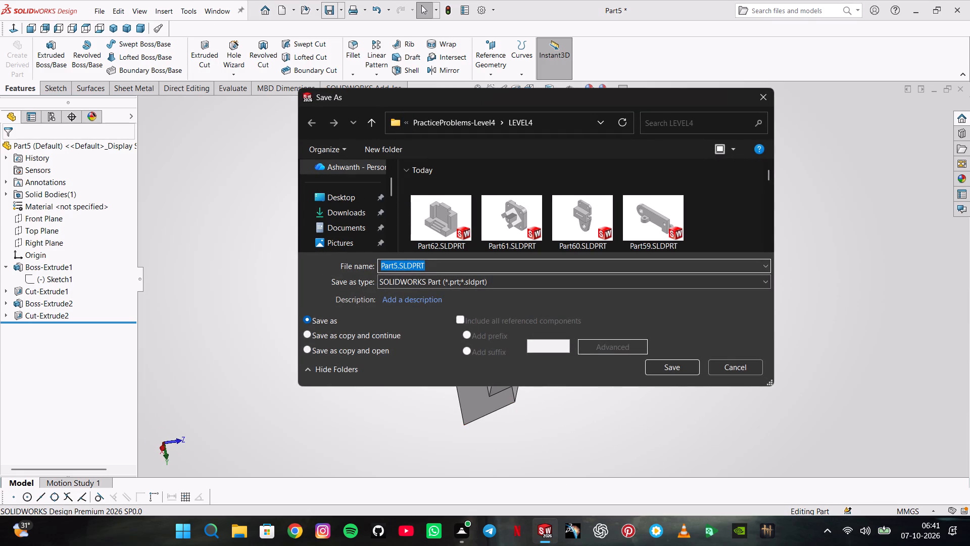
{"action": "left_click", "coordinate": [395, 265]}
{"action": "key", "text": "Right"}
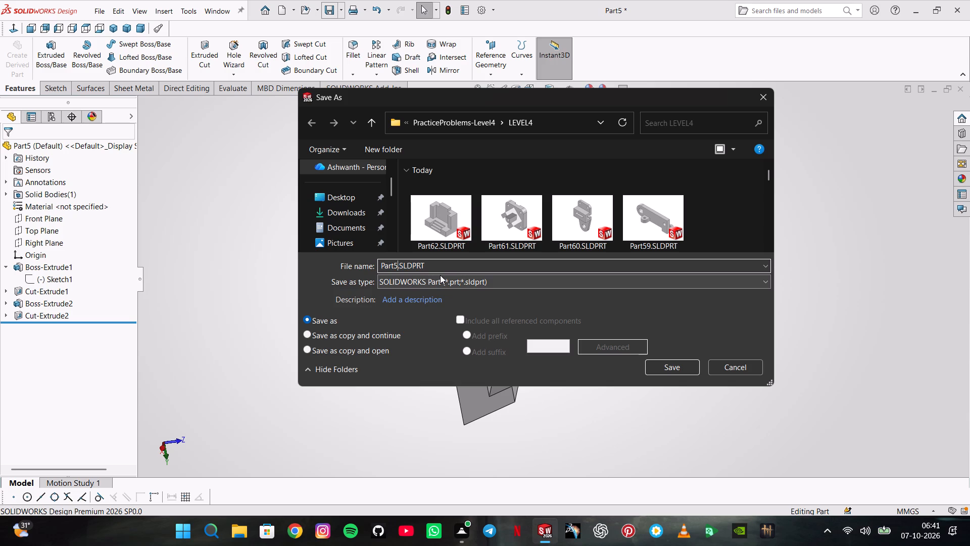
{"action": "key", "text": "BackSpace"}
{"action": "type", "text": "63"}
{"action": "key", "text": "Return"}
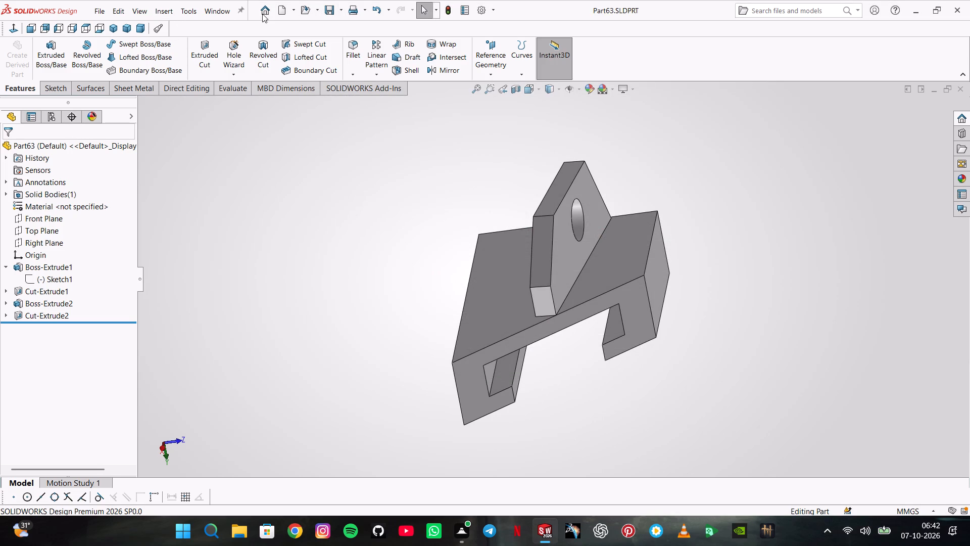
Save a PDF copy of the part as Part63.pdf in the LEVEL4 folder.
{"action": "left_click", "coordinate": [343, 12]}
{"action": "left_click", "coordinate": [351, 41]}
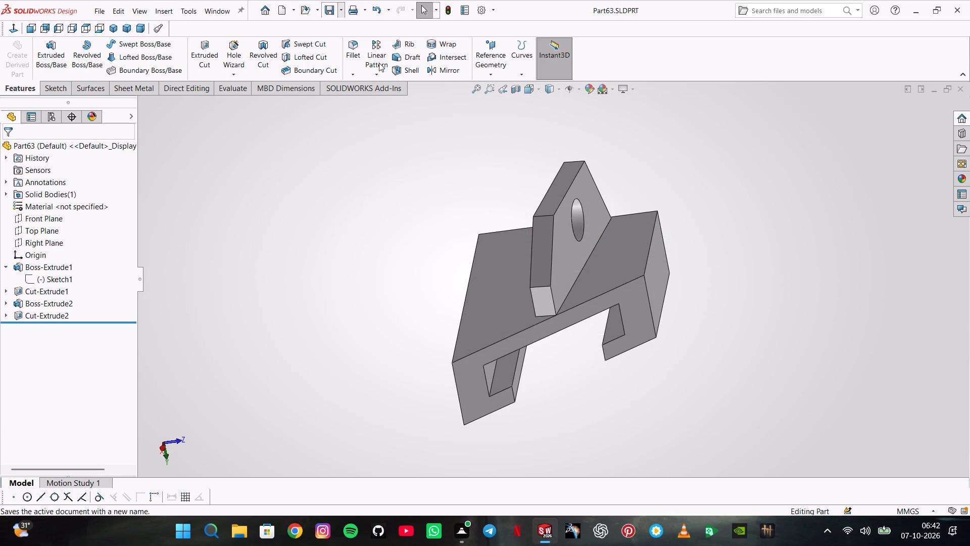
{"action": "left_click", "coordinate": [555, 279]}
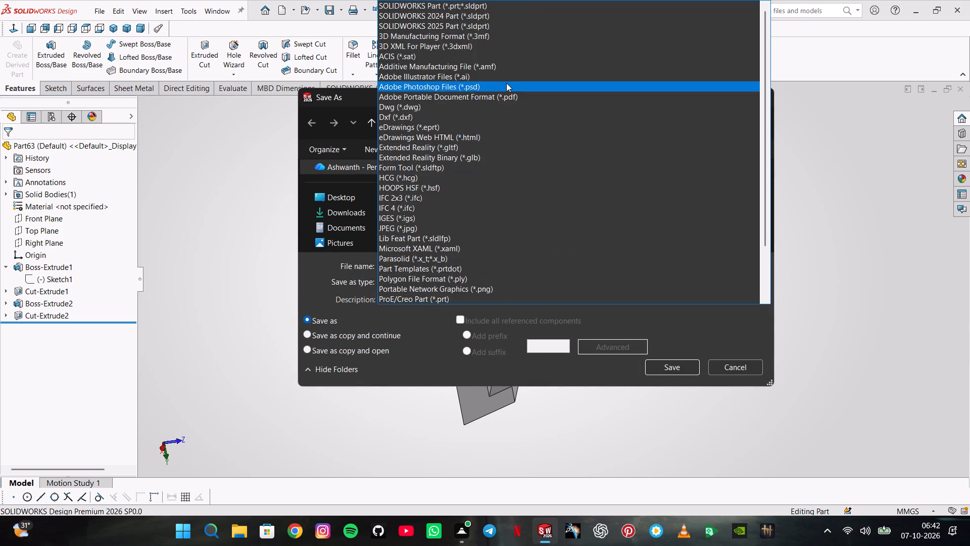
{"action": "left_click", "coordinate": [511, 92]}
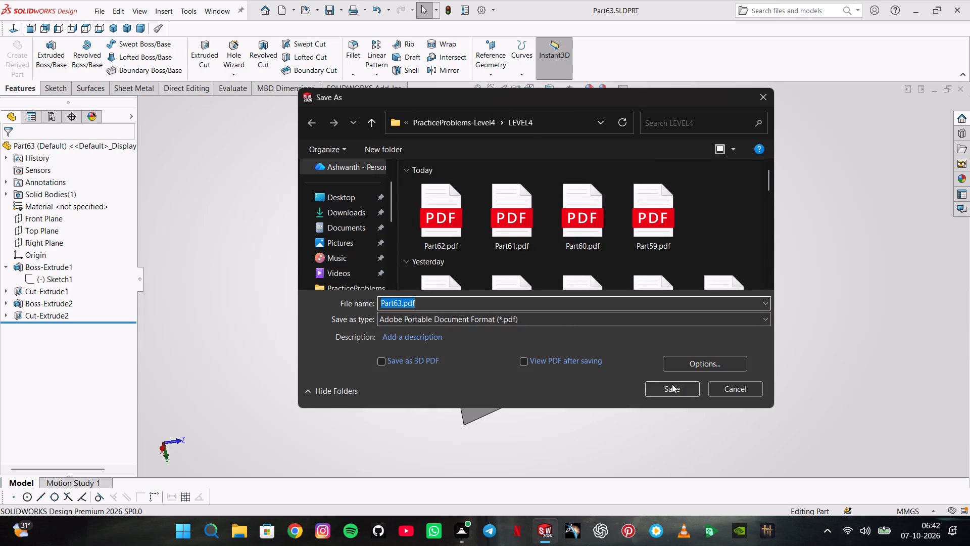
{"action": "left_click", "coordinate": [672, 384]}
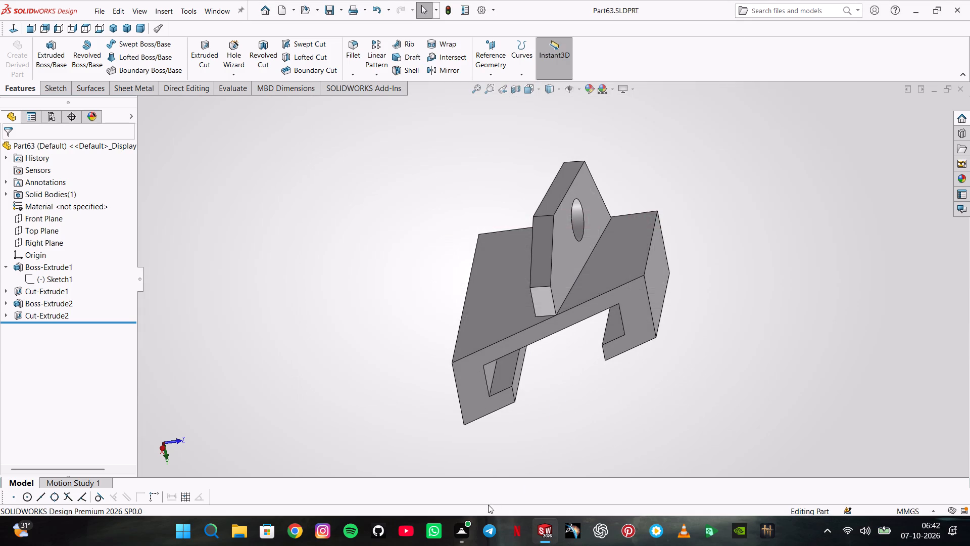